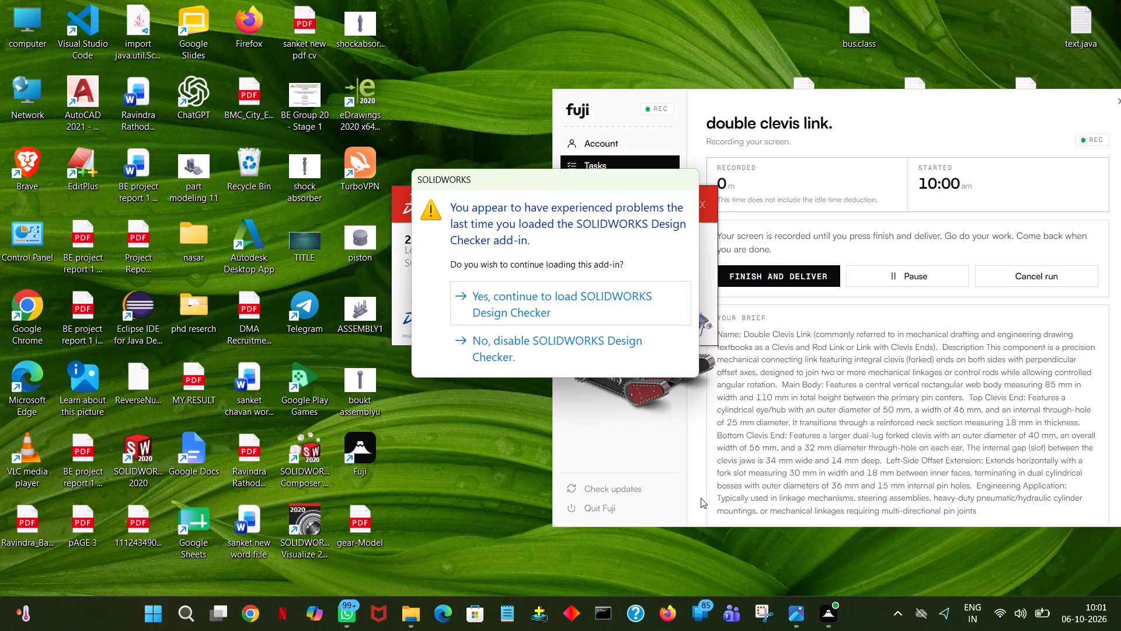
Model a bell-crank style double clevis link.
Continue loading the SOLIDWORKS Design Checker add-in and create a new part document.
{"action": "left_click", "coordinate": [596, 313]}
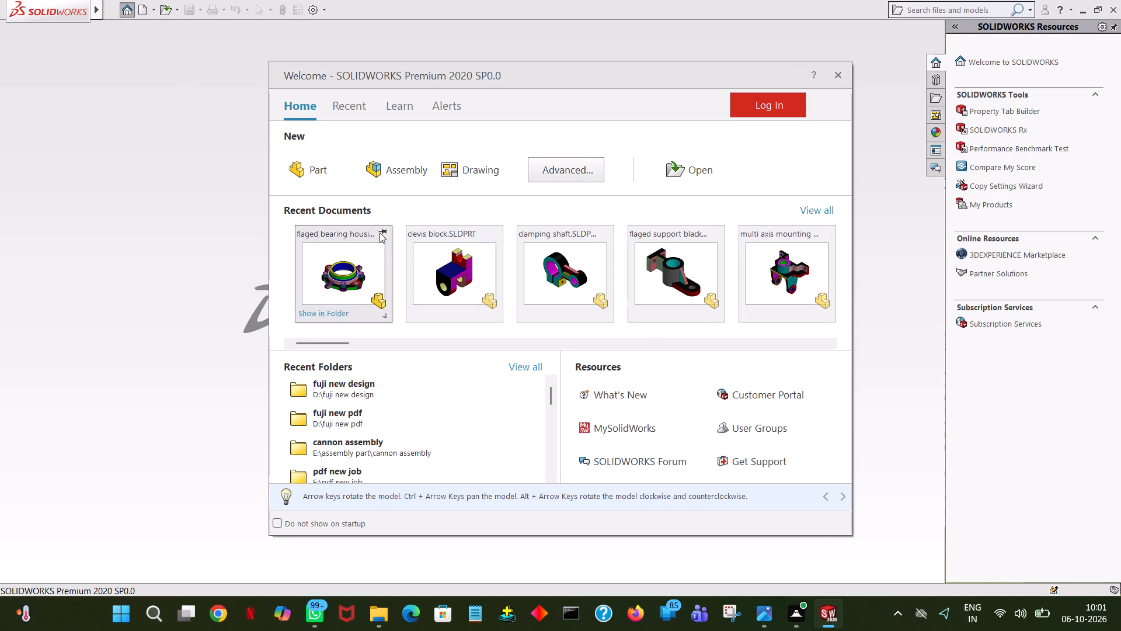
{"action": "double_click", "coordinate": [315, 167]}
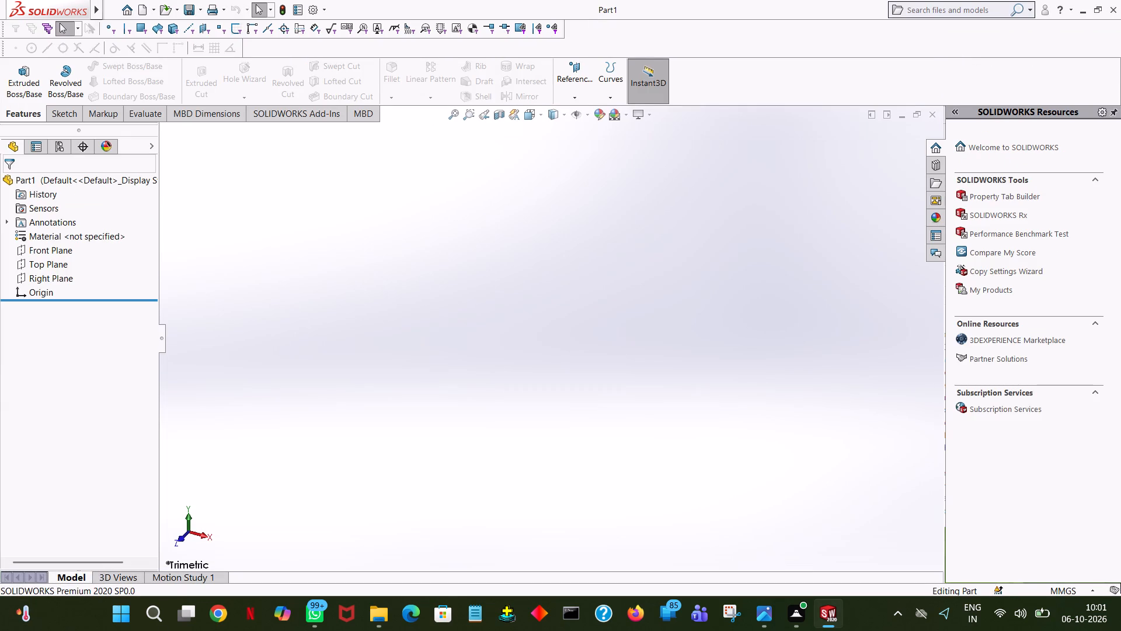
Sketch a circle centred on the origin on the Right Plane with its radius set to 56/2 mm.
{"action": "left_click", "coordinate": [47, 275]}
{"action": "left_click", "coordinate": [51, 261]}
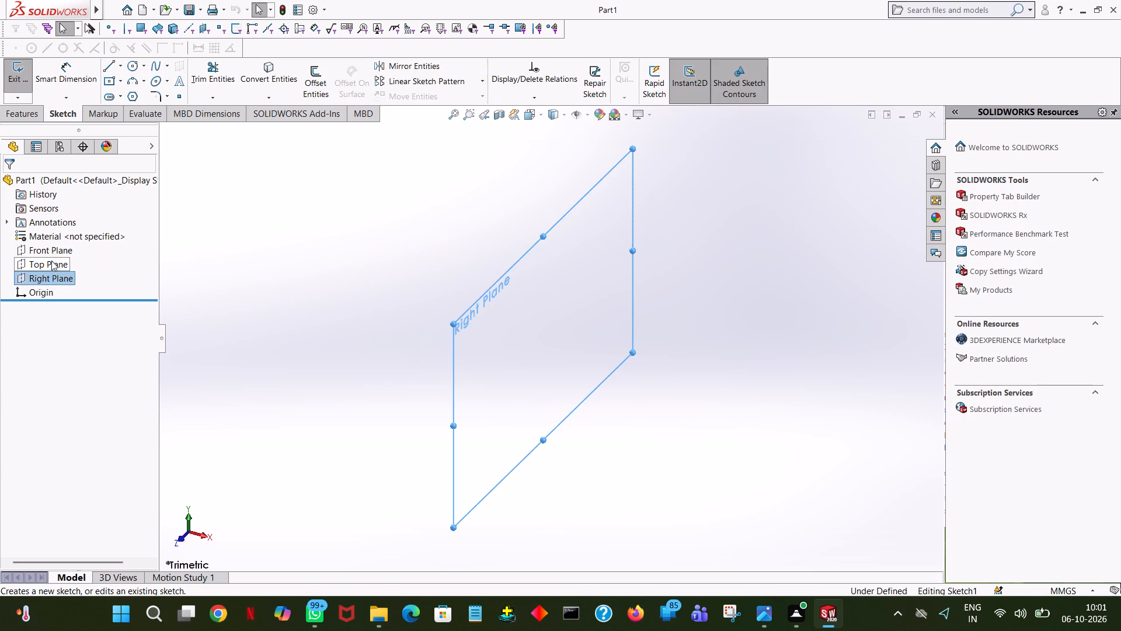
{"action": "left_click", "coordinate": [130, 68]}
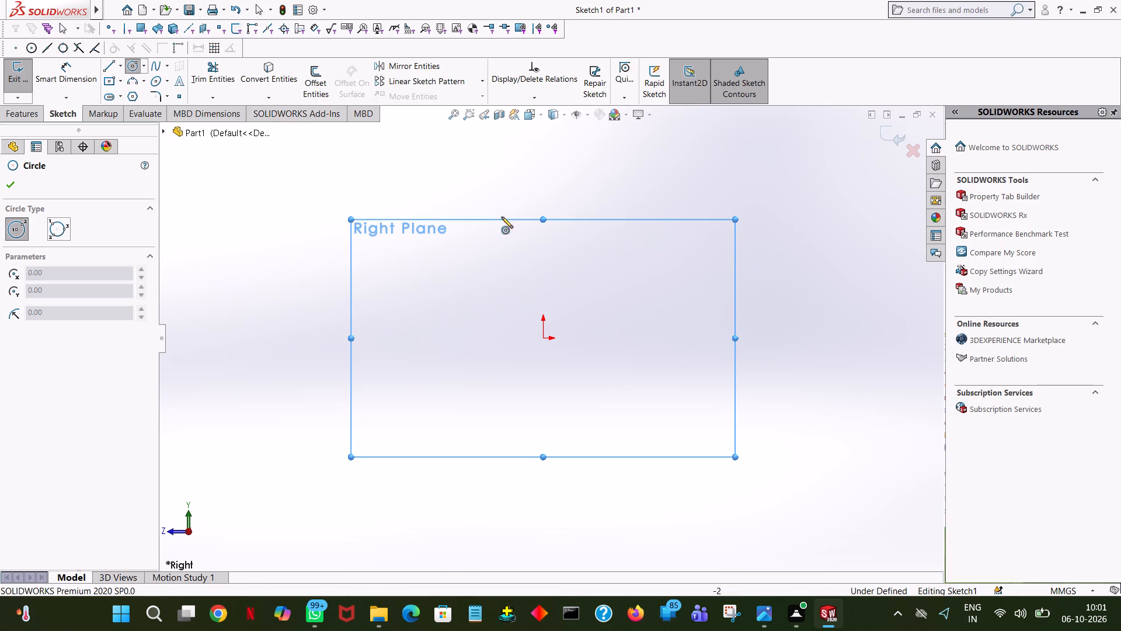
{"action": "left_click", "coordinate": [540, 338]}
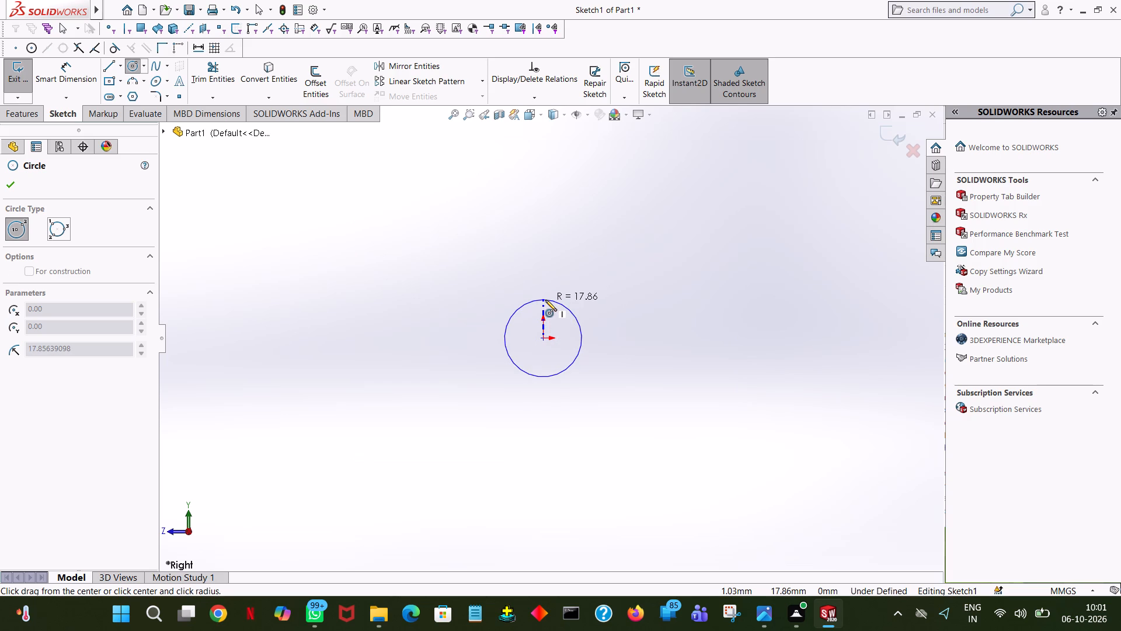
{"action": "left_click", "coordinate": [545, 300]}
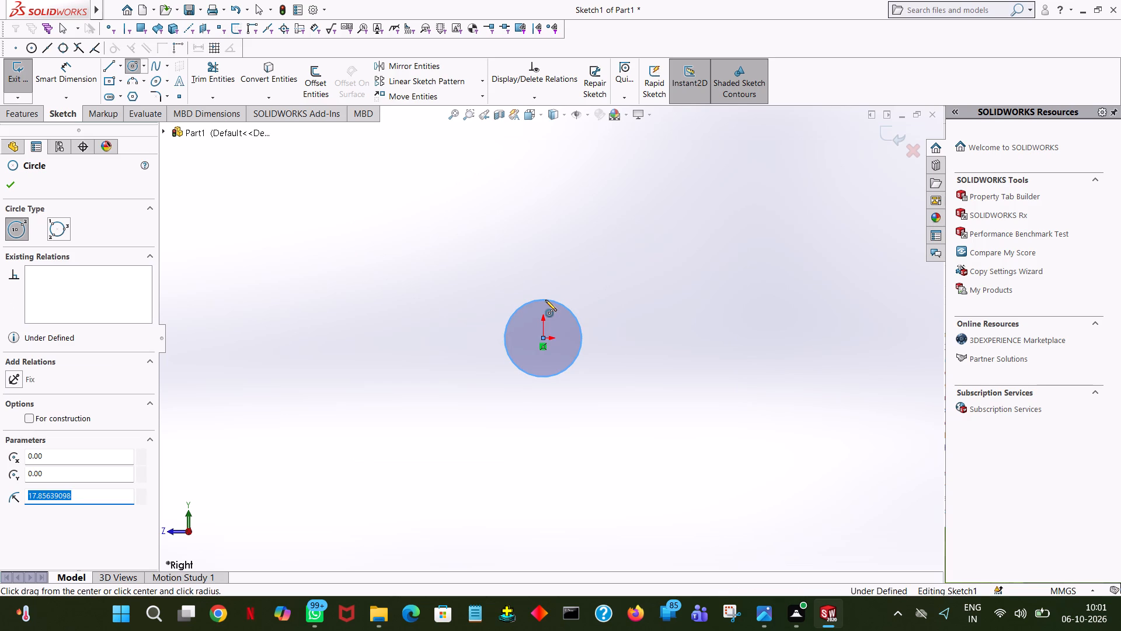
{"action": "type", "text": "56/"}
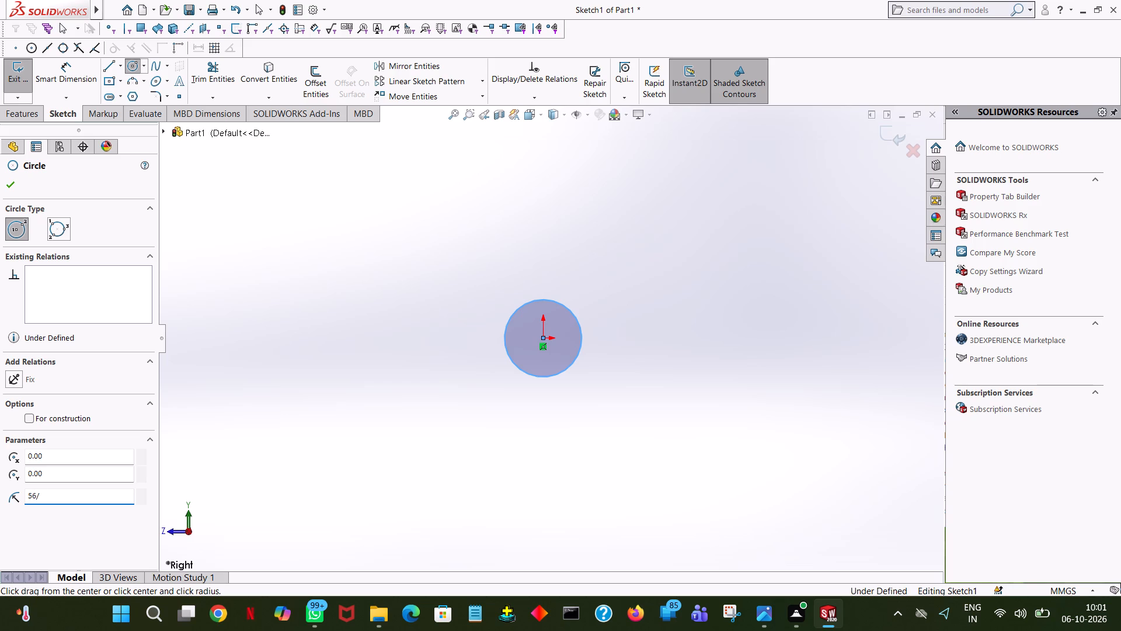
{"action": "key", "text": "2"}
{"action": "key", "text": "Return"}
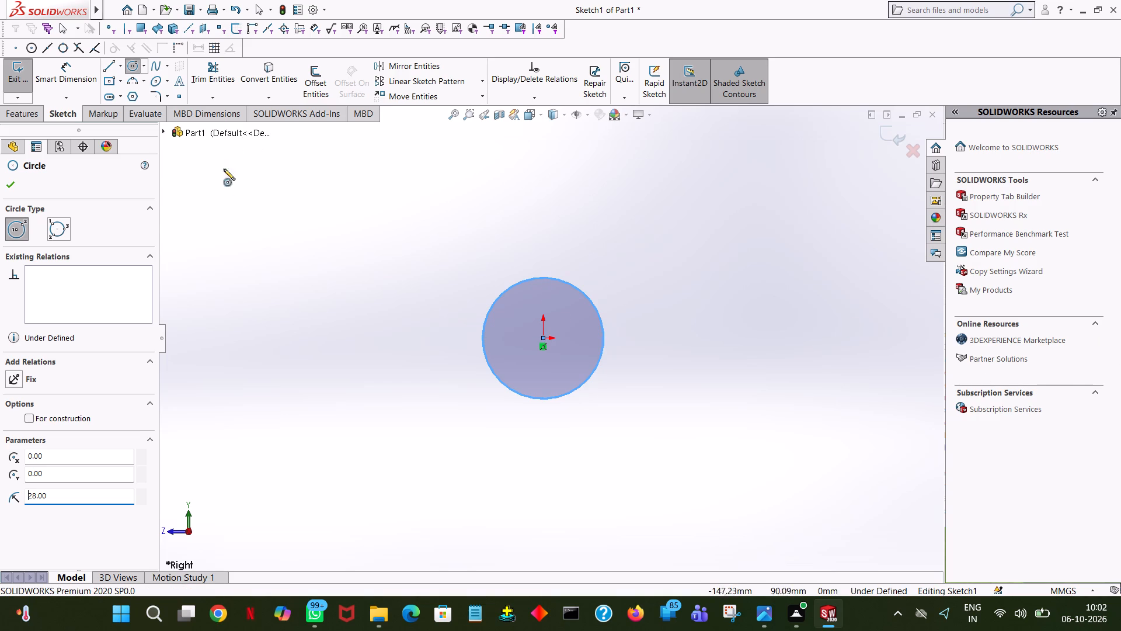
{"action": "left_click_drag", "start_coordinate": [15, 181], "coordinate": [25, 185]}
Add a 56 mm diameter dimension to the circle.
{"action": "left_click", "coordinate": [54, 77]}
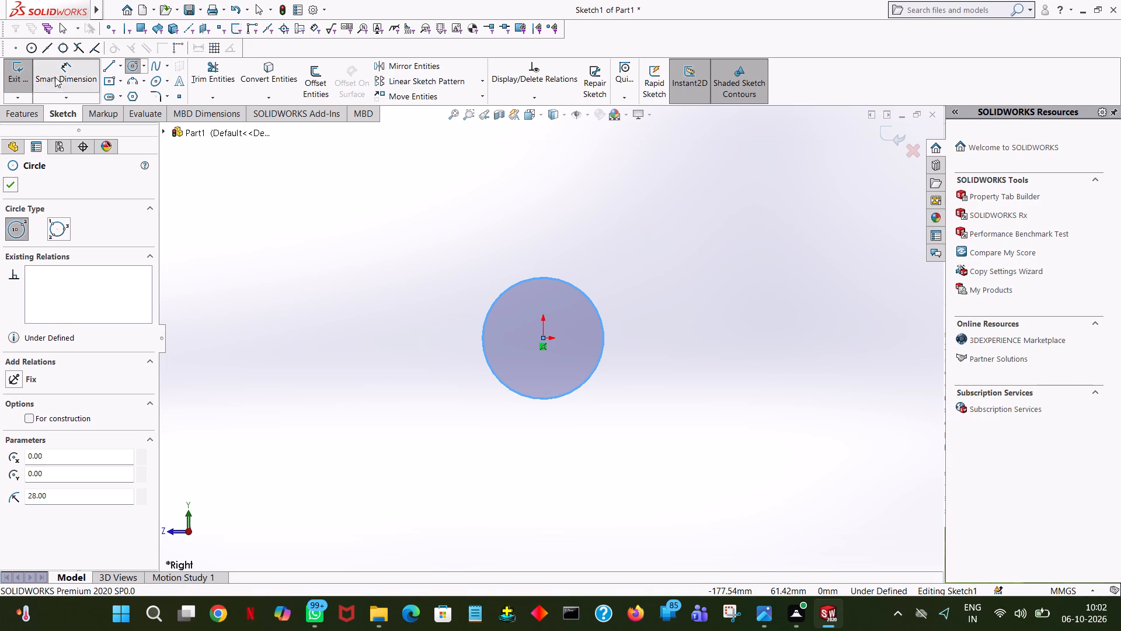
{"action": "left_click", "coordinate": [587, 300]}
{"action": "left_click", "coordinate": [685, 287]}
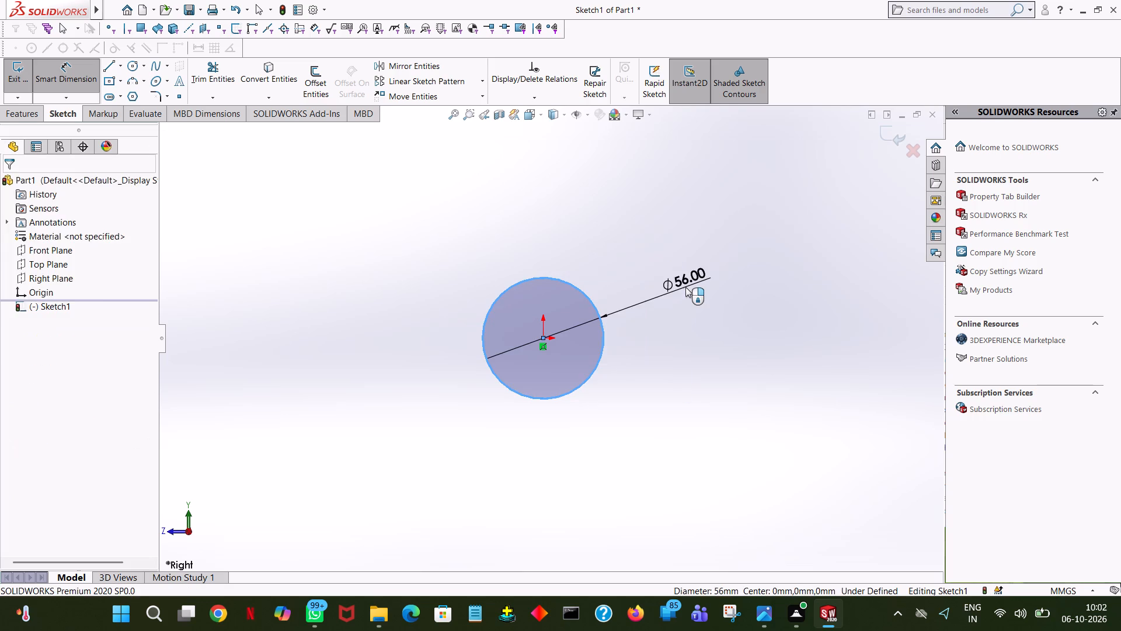
{"action": "left_click", "coordinate": [636, 270]}
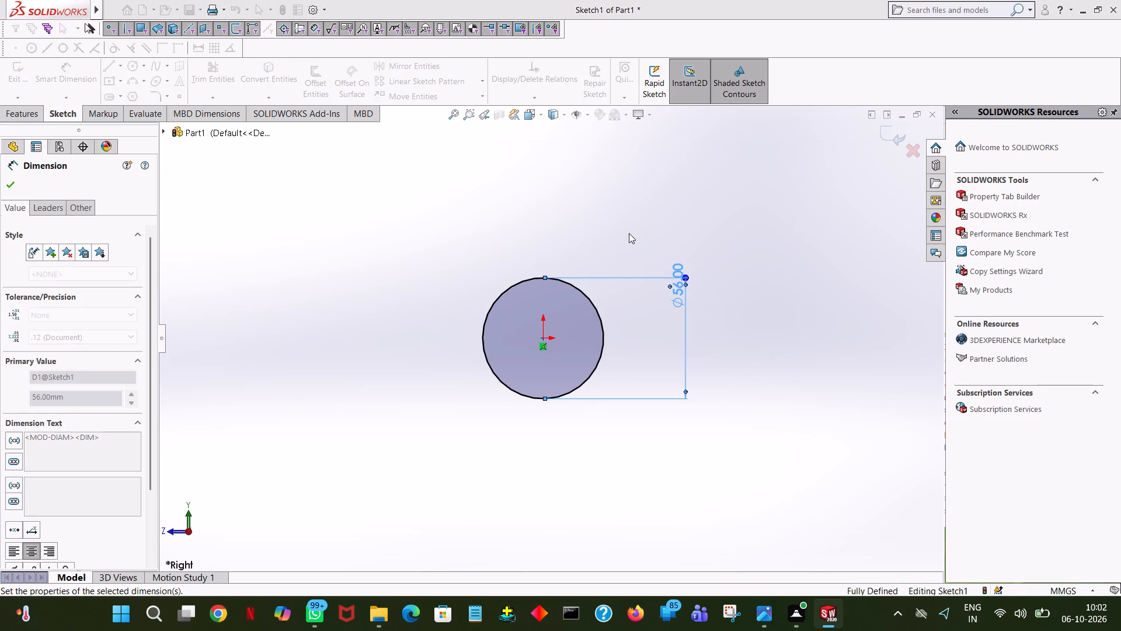
{"action": "left_click", "coordinate": [629, 233]}
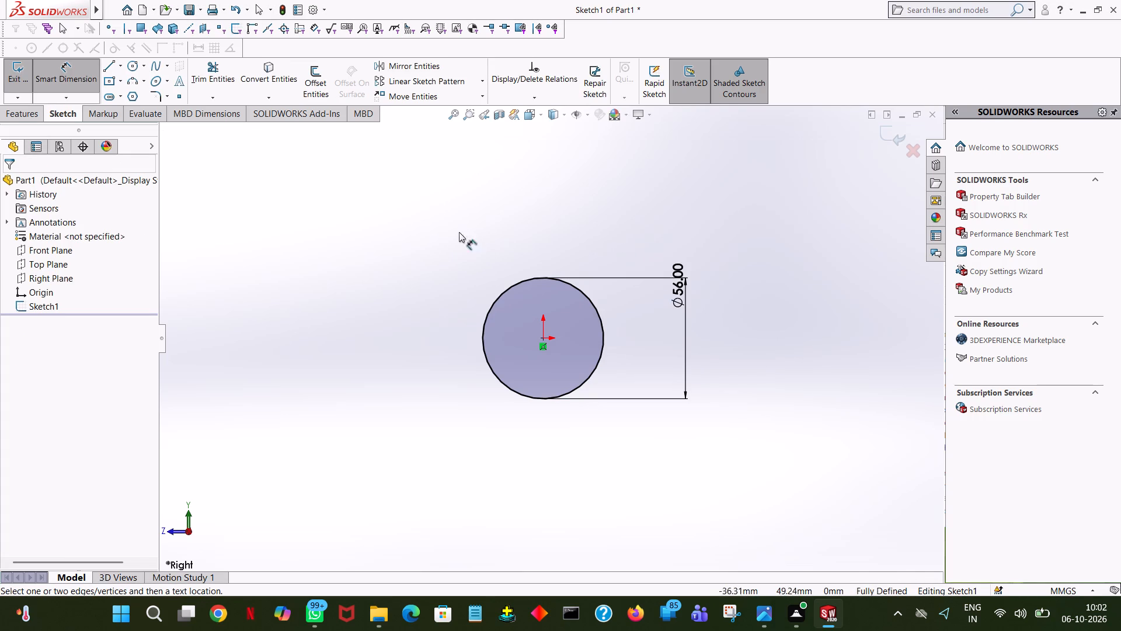
Extrude the circle as a blind boss 18 mm deep in the reversed direction.
{"action": "left_click", "coordinate": [9, 112]}
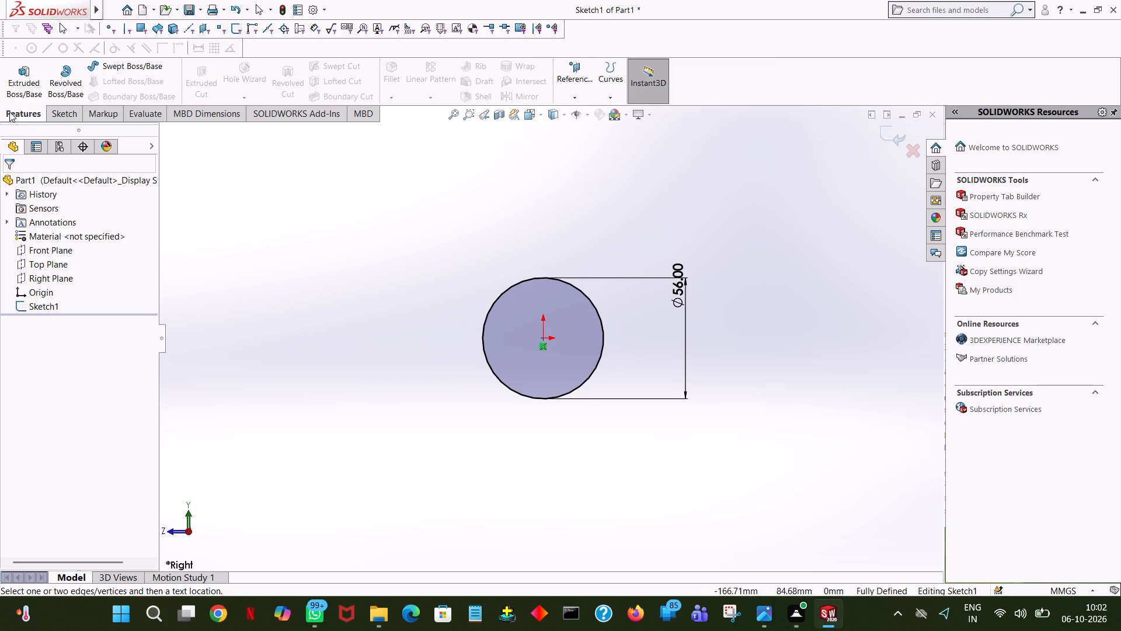
{"action": "left_click", "coordinate": [34, 88]}
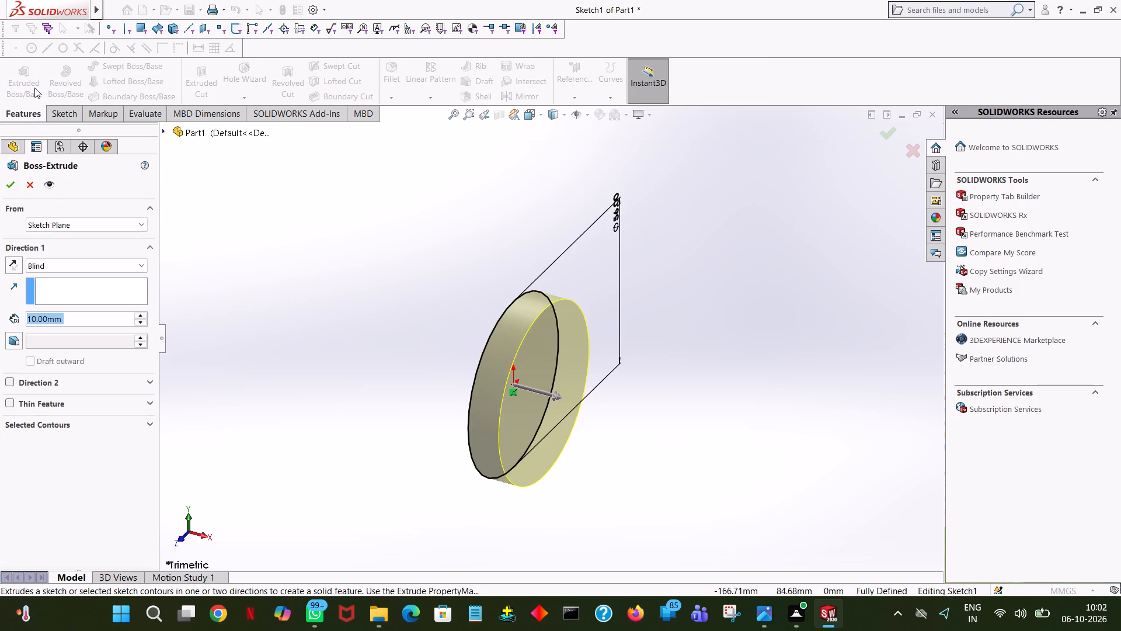
{"action": "left_click", "coordinate": [19, 261]}
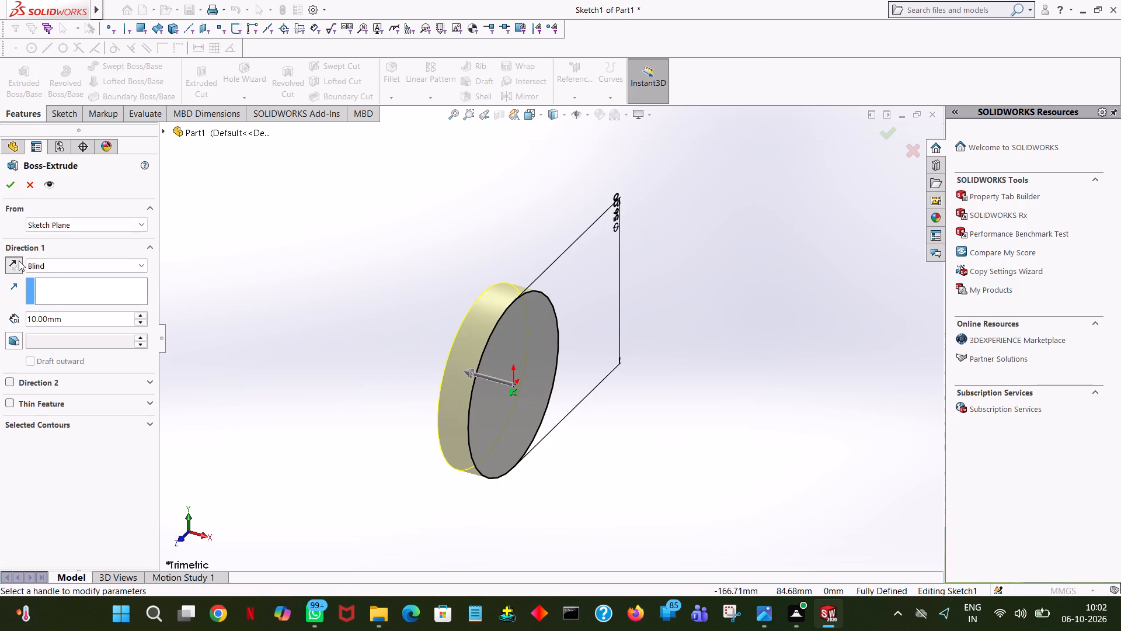
{"action": "double_click", "coordinate": [119, 315]}
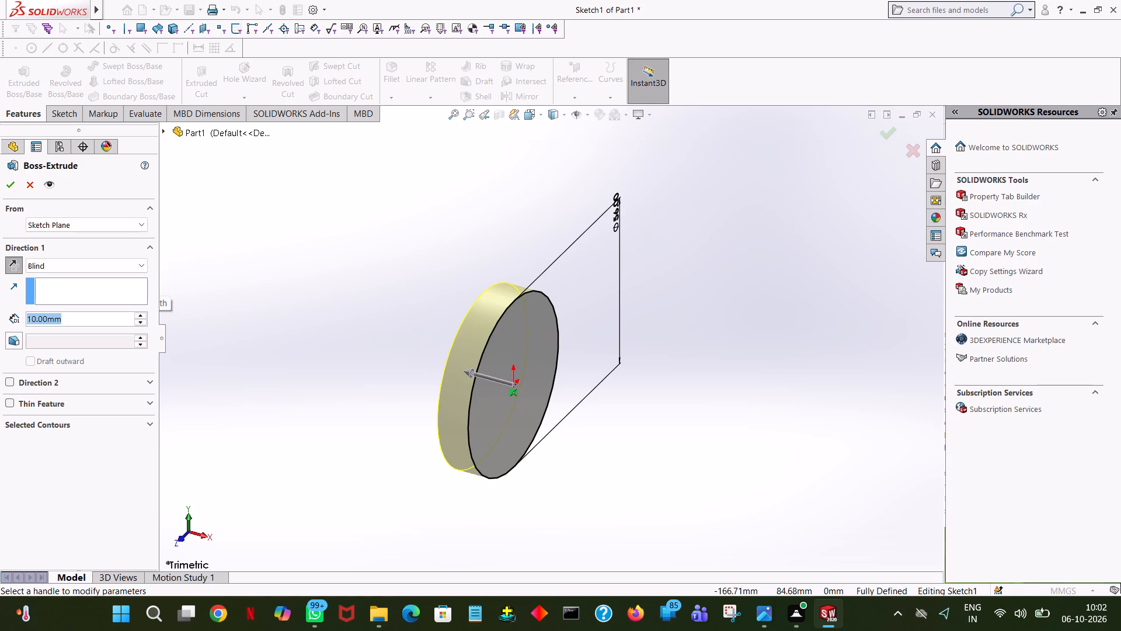
{"action": "key", "text": "1"}
{"action": "key", "text": "8"}
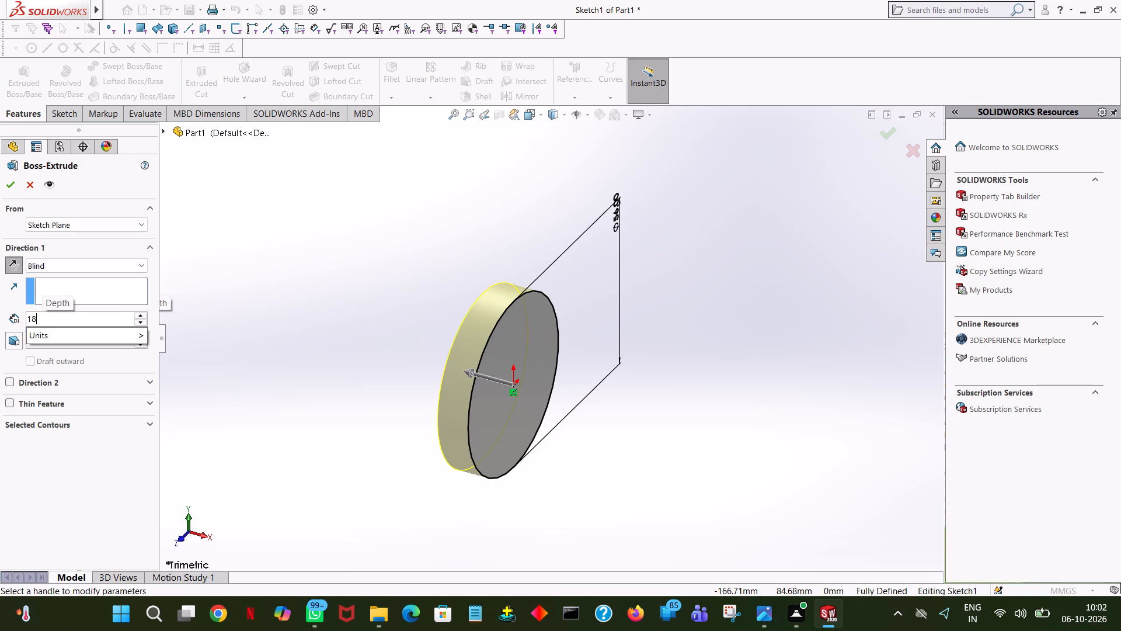
{"action": "key", "text": "Return"}
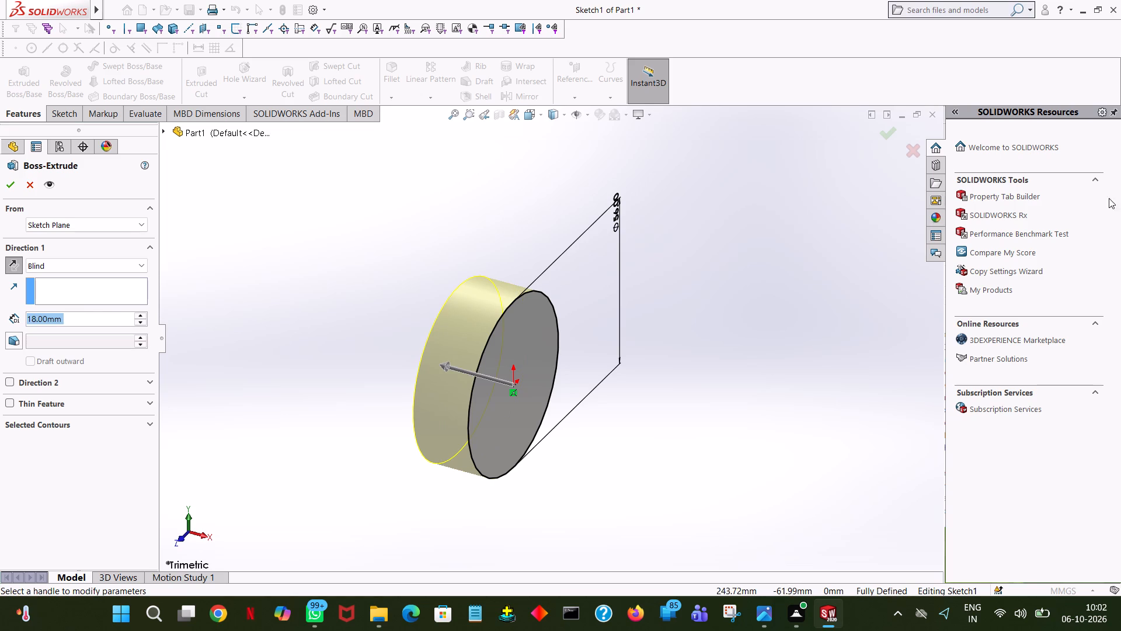
{"action": "left_click", "coordinate": [14, 181]}
{"action": "left_click", "coordinate": [670, 266]}
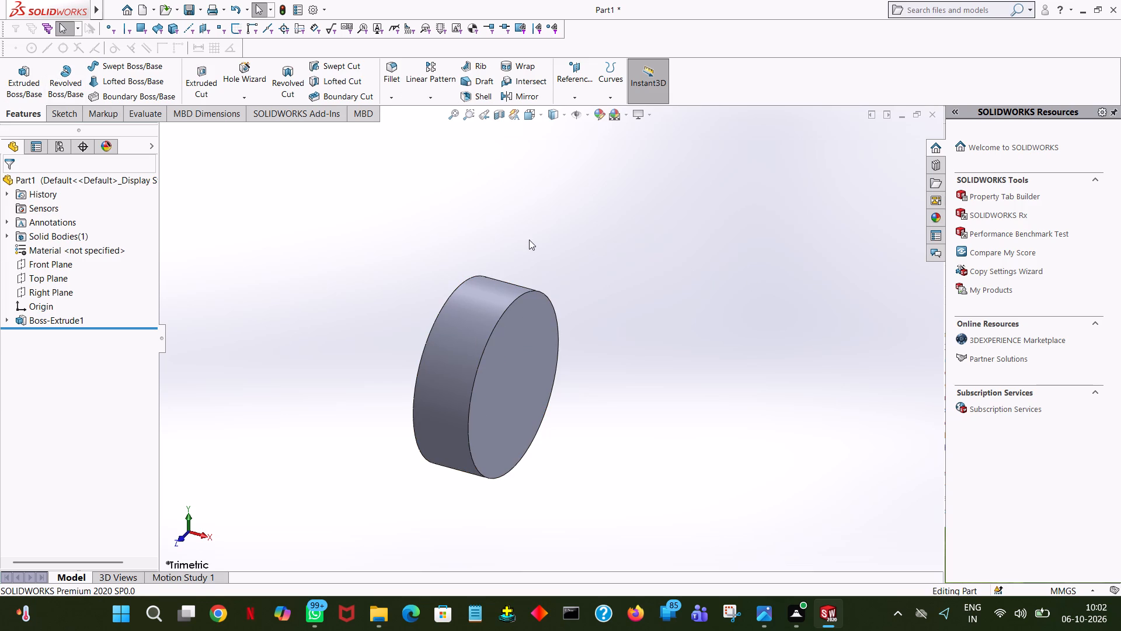
Create a reference plane offset 34 mm outward from the disc's flat face on the negative X side.
{"action": "key", "text": "ctrl+7"}
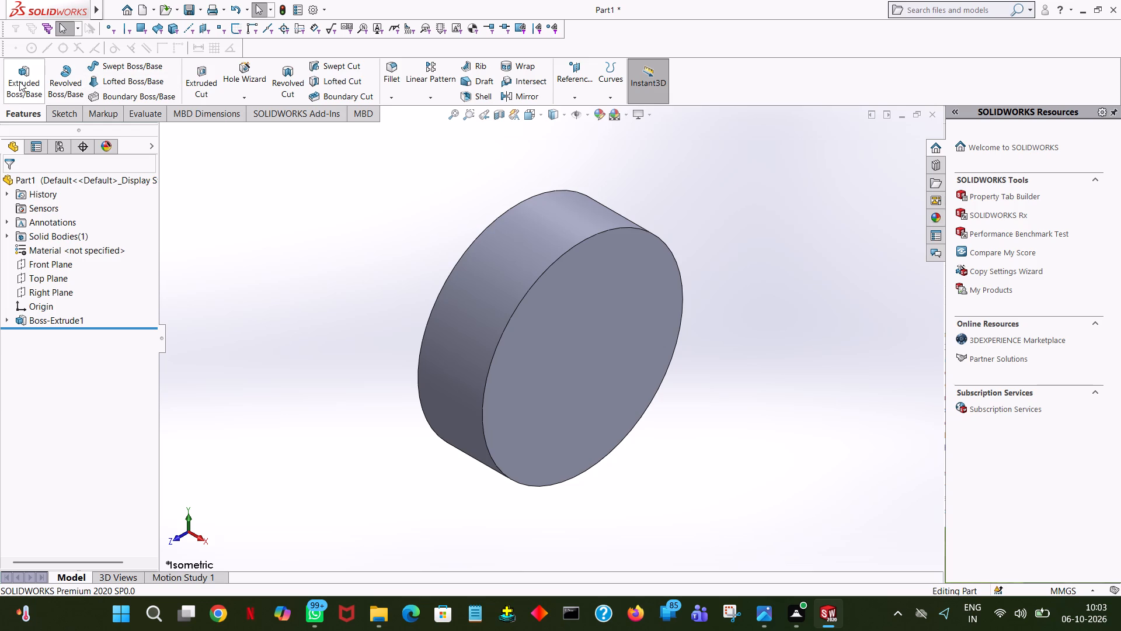
{"action": "middle_click_drag", "start_coordinate": [549, 387], "coordinate": [627, 216]}
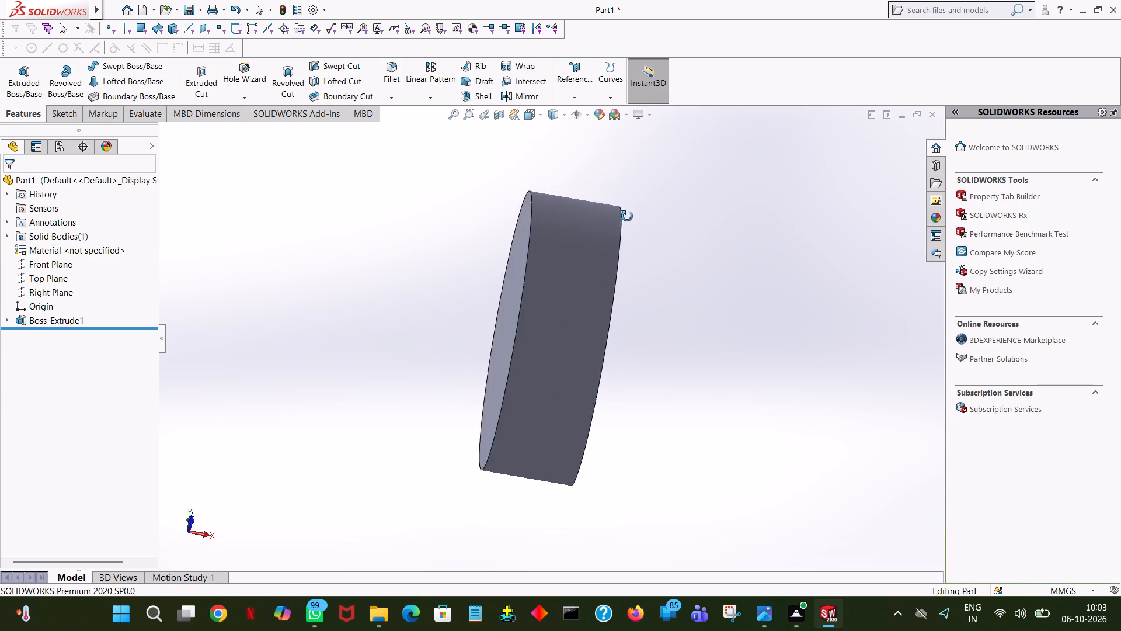
{"action": "middle_click_drag", "start_coordinate": [627, 216], "coordinate": [586, 199]}
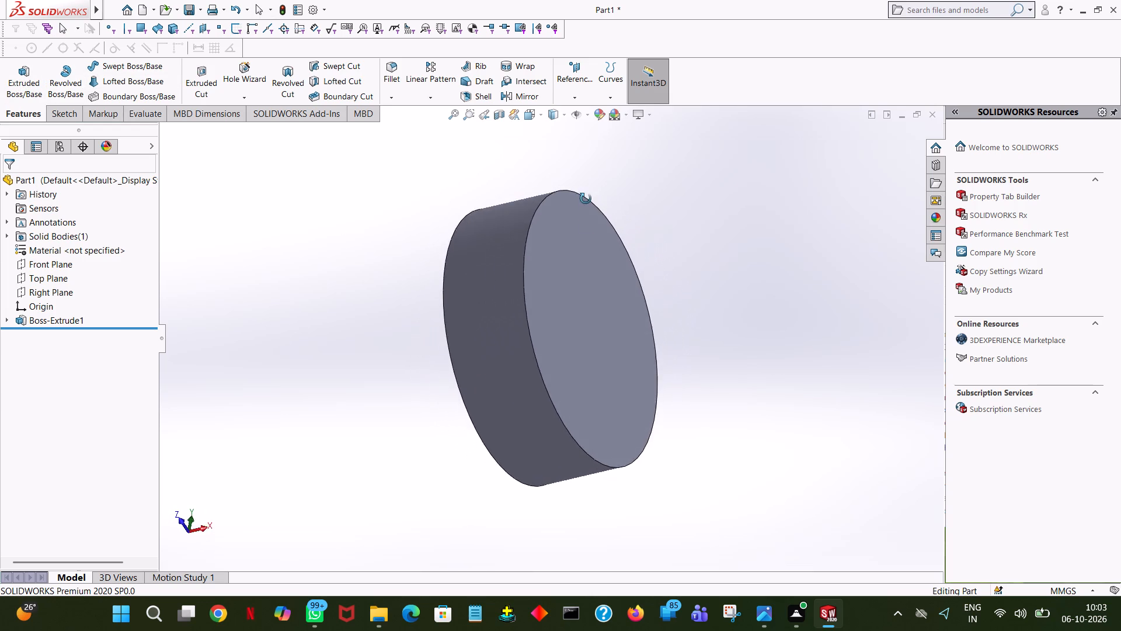
{"action": "middle_click_drag", "start_coordinate": [586, 199], "coordinate": [615, 300]}
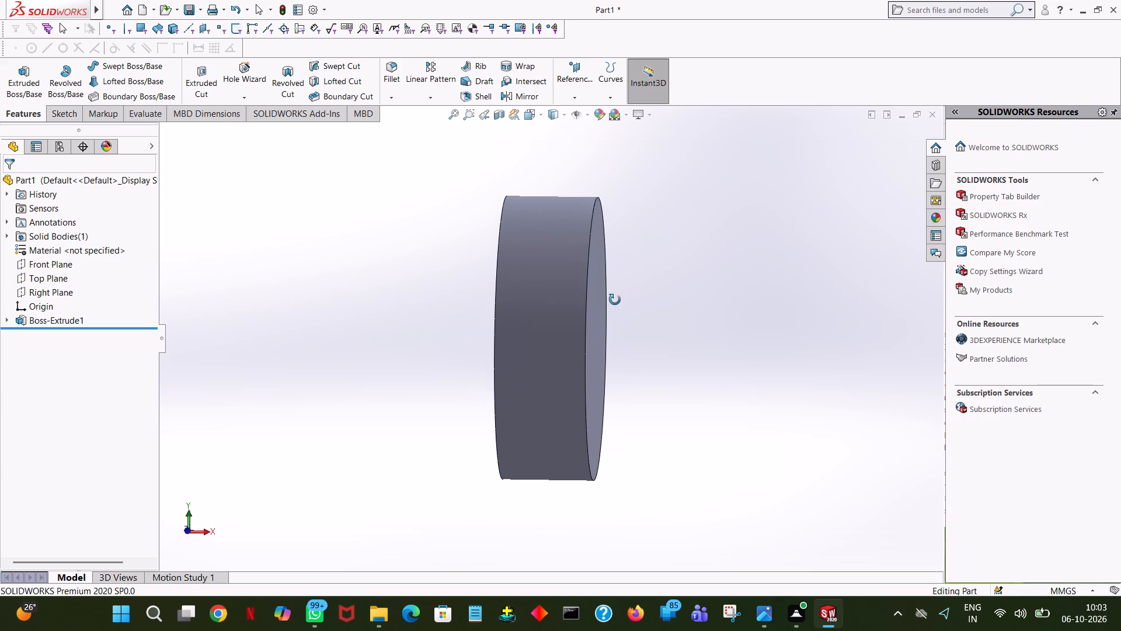
{"action": "middle_click_drag", "start_coordinate": [615, 300], "coordinate": [618, 301]}
{"action": "left_click", "coordinate": [582, 92]}
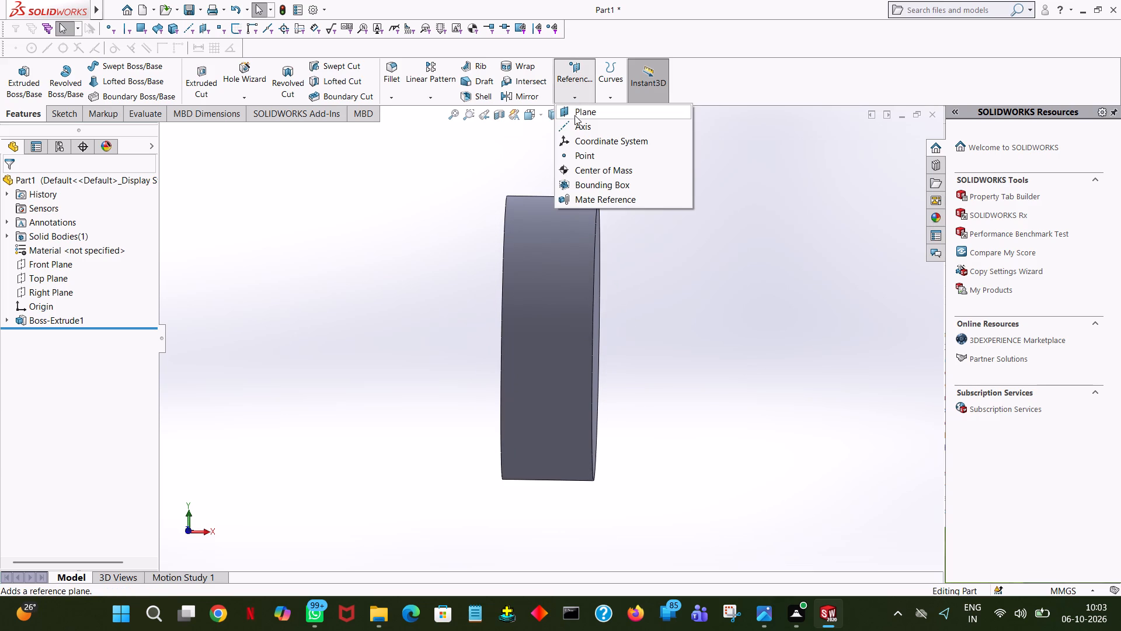
{"action": "key", "text": "ctrl+7"}
{"action": "left_click", "coordinate": [698, 351]}
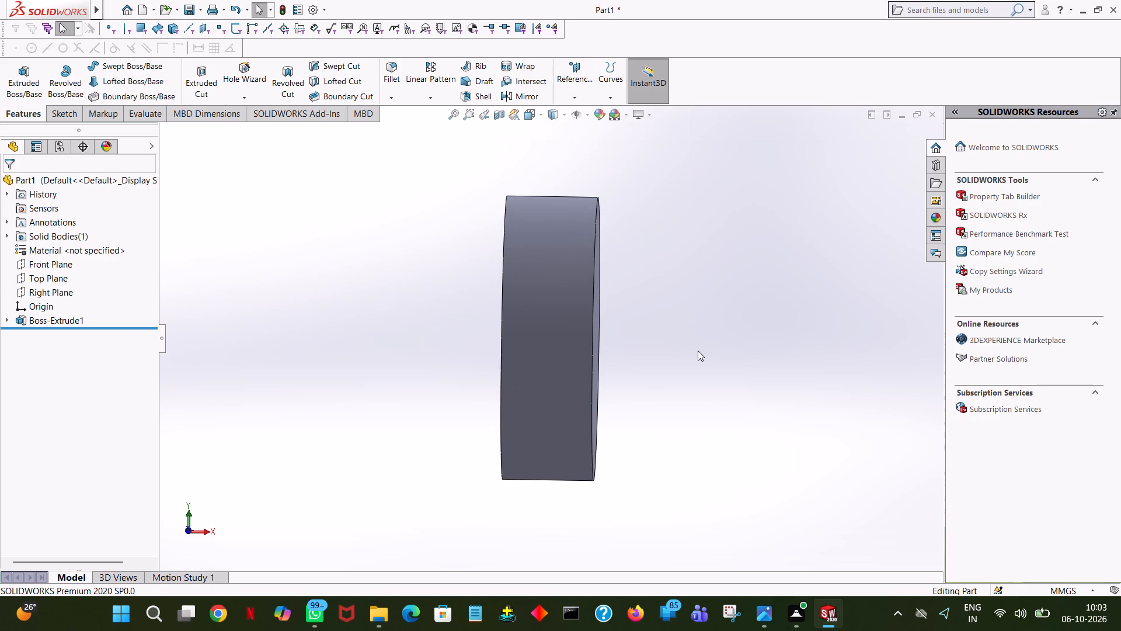
{"action": "key", "text": "ctrl+7"}
{"action": "left_click", "coordinate": [567, 77]}
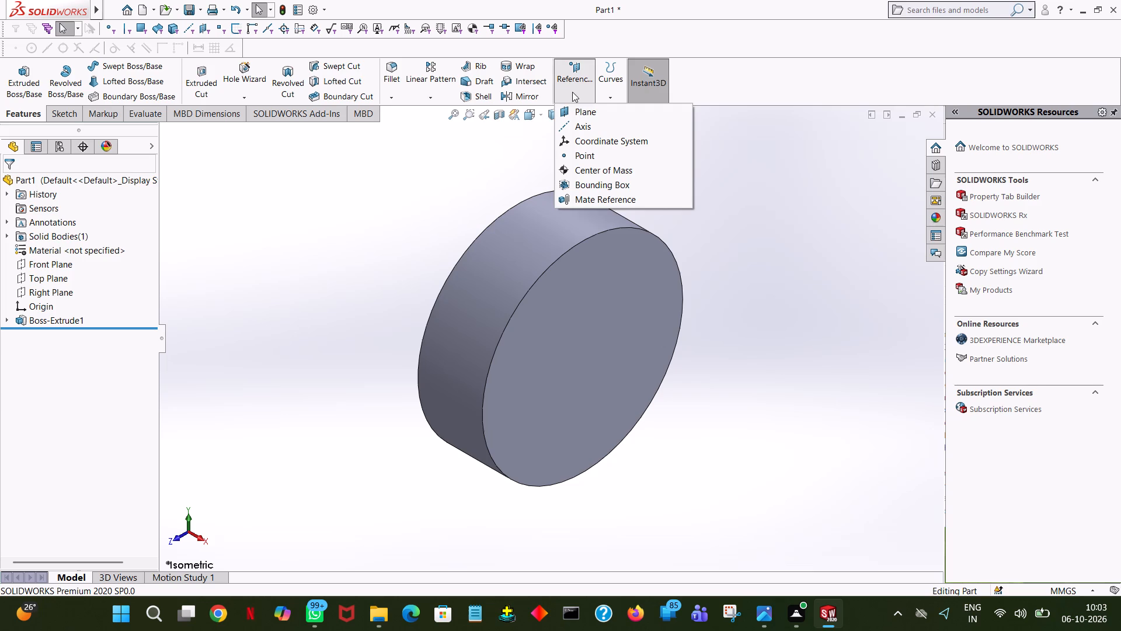
{"action": "left_click", "coordinate": [577, 107]}
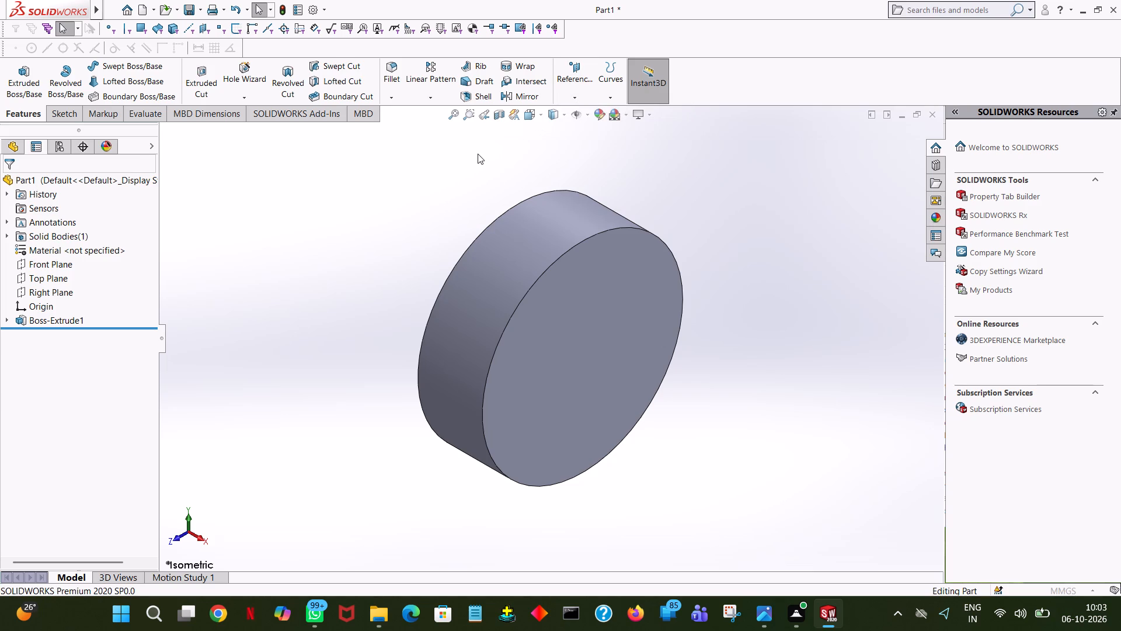
{"action": "middle_click_drag", "start_coordinate": [500, 168], "coordinate": [548, 241]}
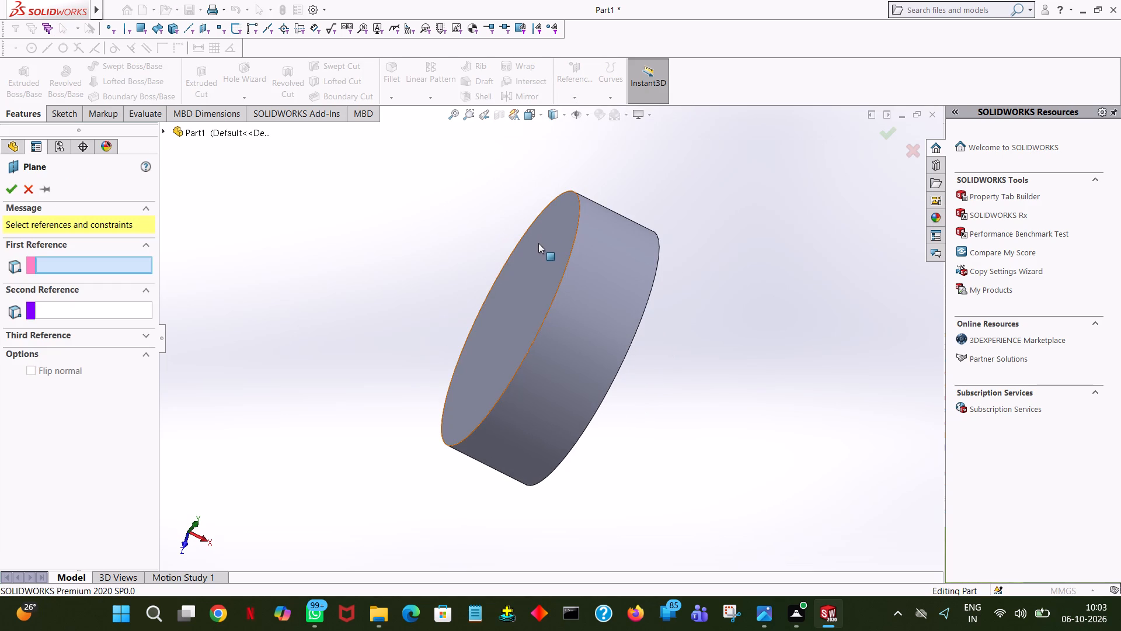
{"action": "left_click", "coordinate": [556, 259]}
{"action": "middle_click_drag", "start_coordinate": [746, 284], "coordinate": [736, 184]}
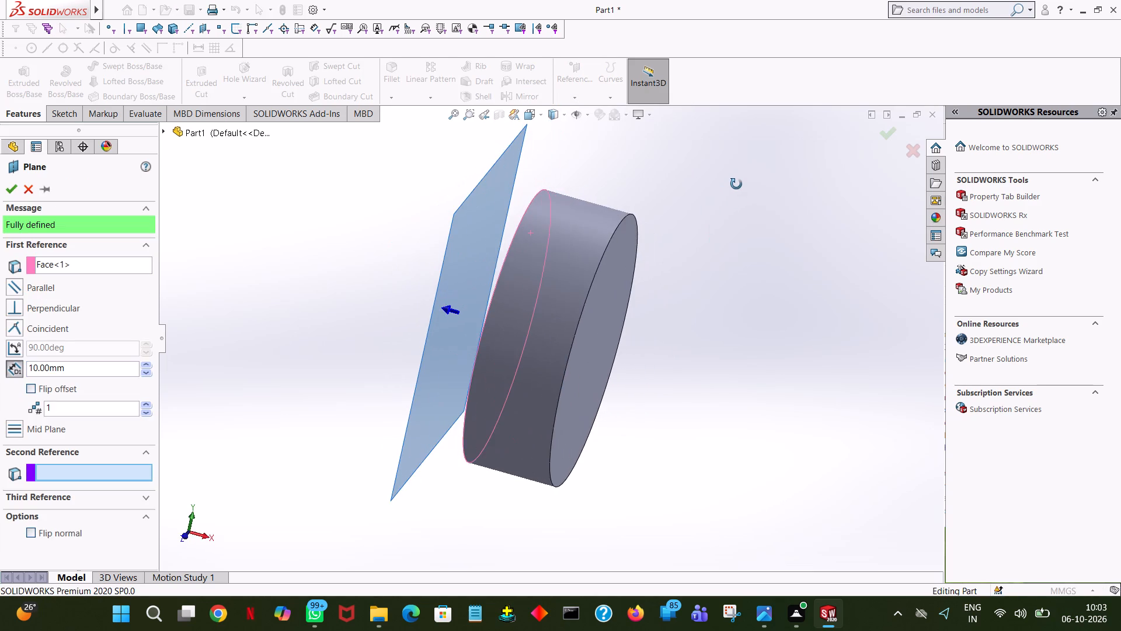
{"action": "middle_click_drag", "start_coordinate": [736, 184], "coordinate": [743, 185]}
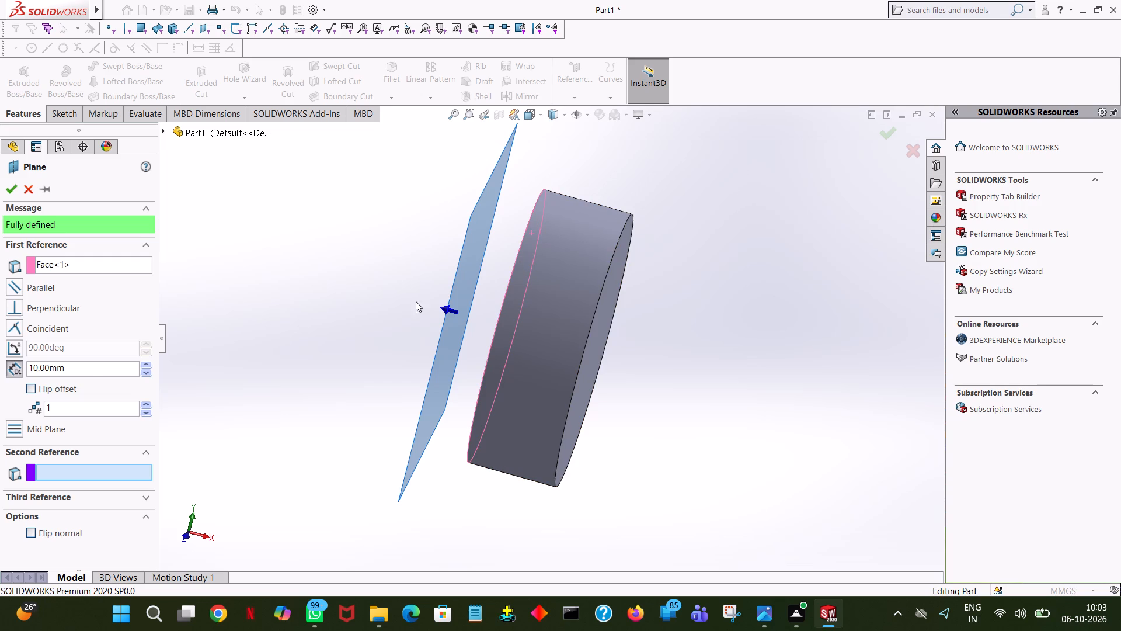
{"action": "double_click", "coordinate": [93, 369]}
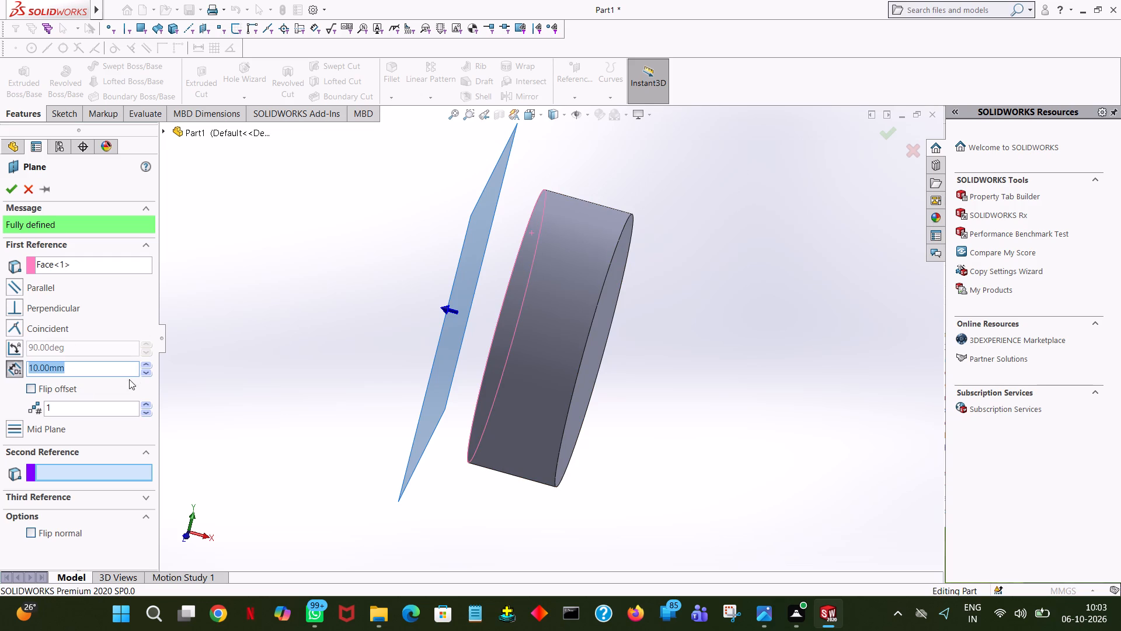
{"action": "type", "text": "343"}
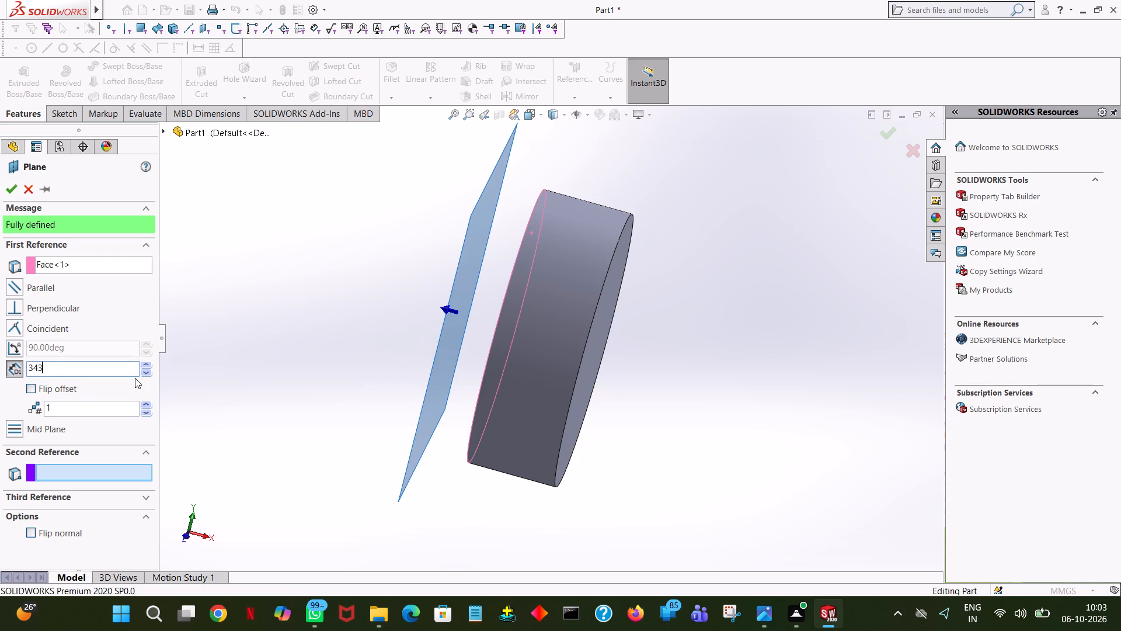
{"action": "key", "text": "BackSpace"}
{"action": "key", "text": "Return"}
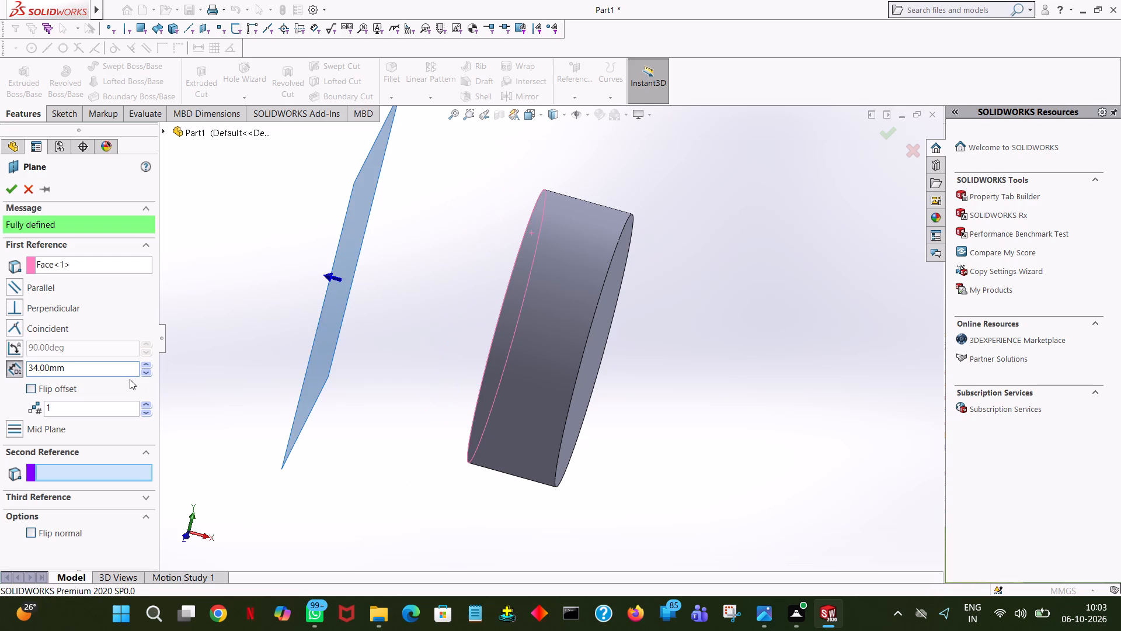
{"action": "left_click", "coordinate": [8, 191]}
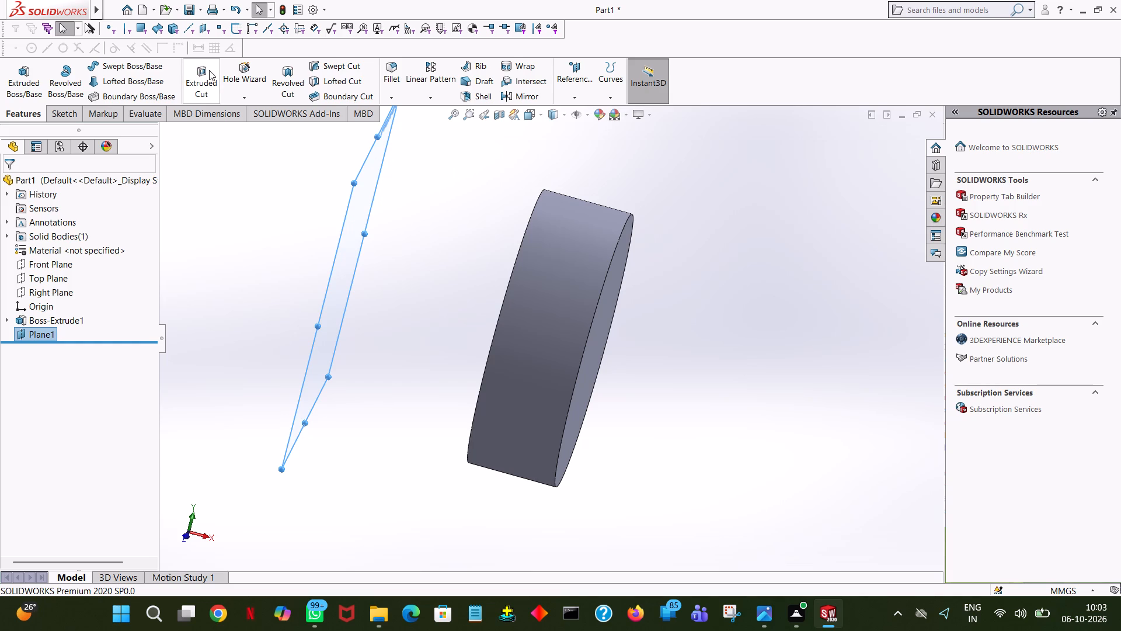
Sketch a 28 mm radius circle on the new offset plane, centred on the origin and matching the disc's outer edge.
{"action": "left_click", "coordinate": [25, 331]}
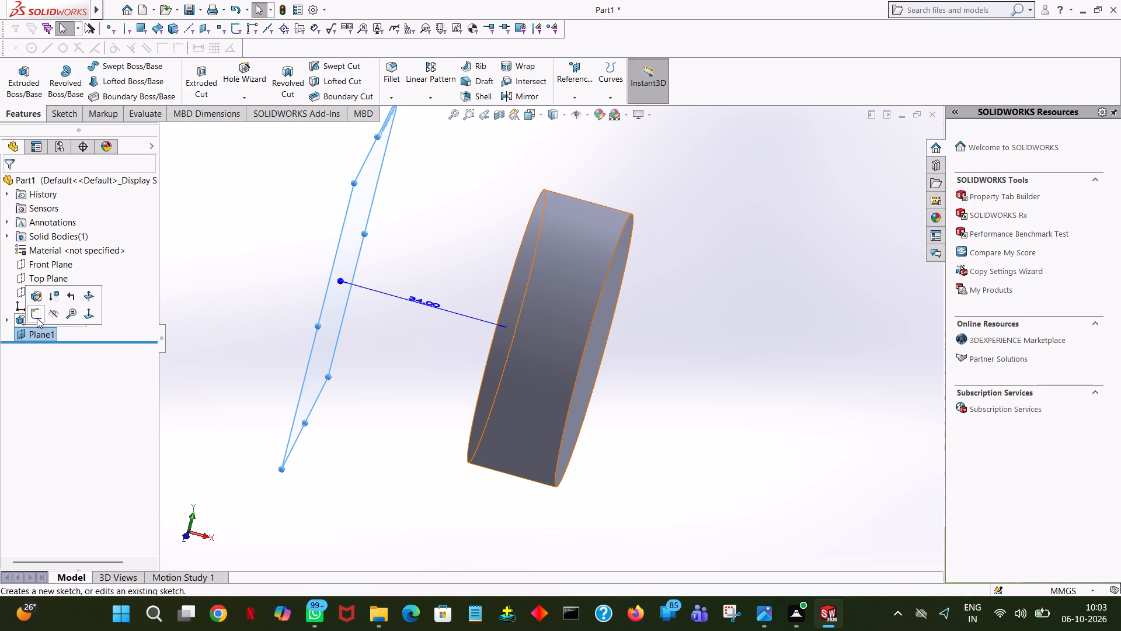
{"action": "left_click", "coordinate": [37, 318]}
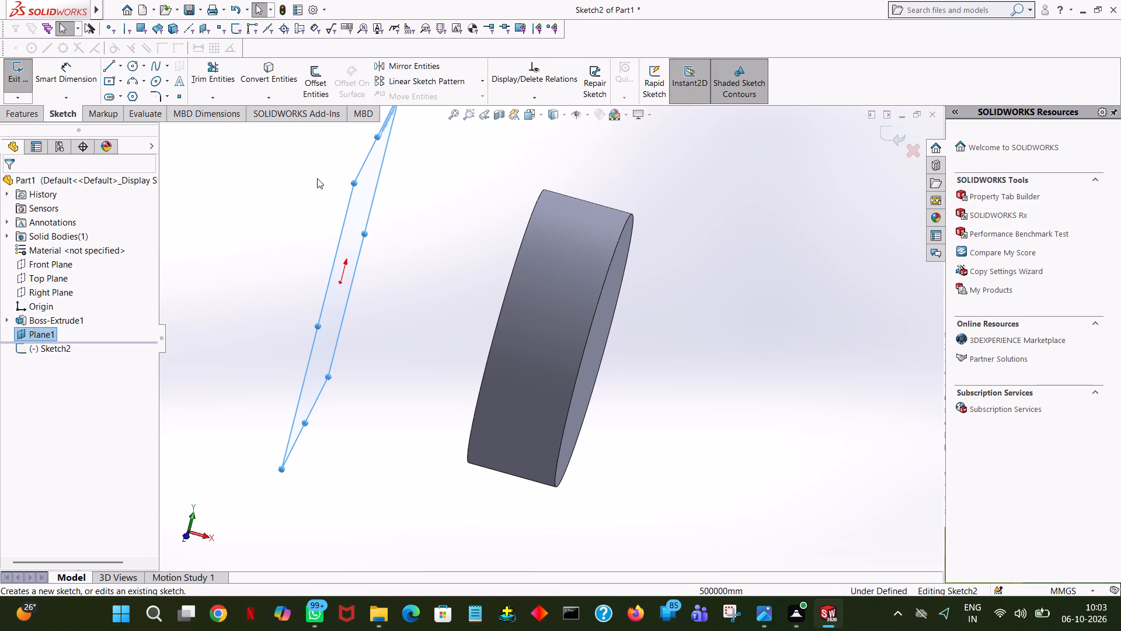
{"action": "left_click", "coordinate": [539, 117]}
{"action": "left_click", "coordinate": [596, 185]}
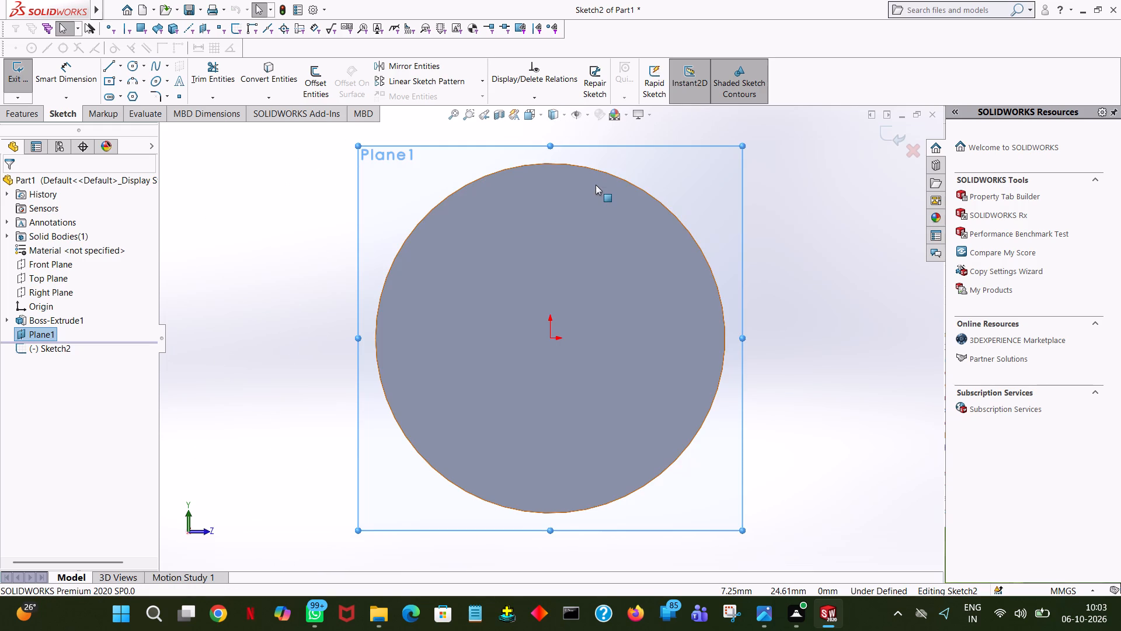
{"action": "left_click", "coordinate": [131, 67]}
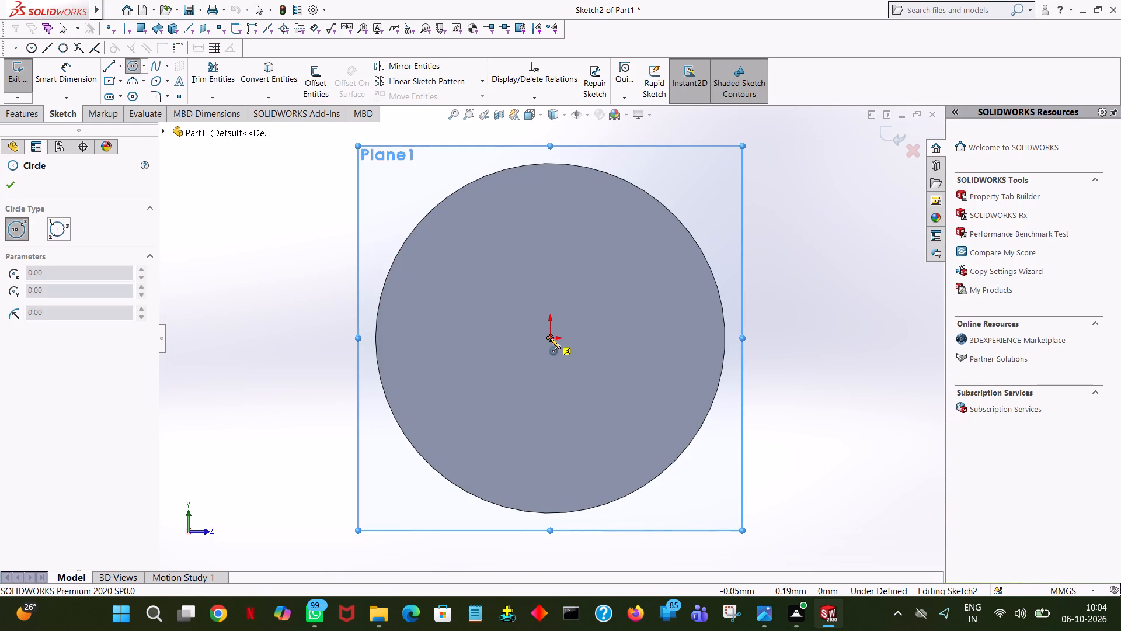
{"action": "left_click", "coordinate": [549, 338]}
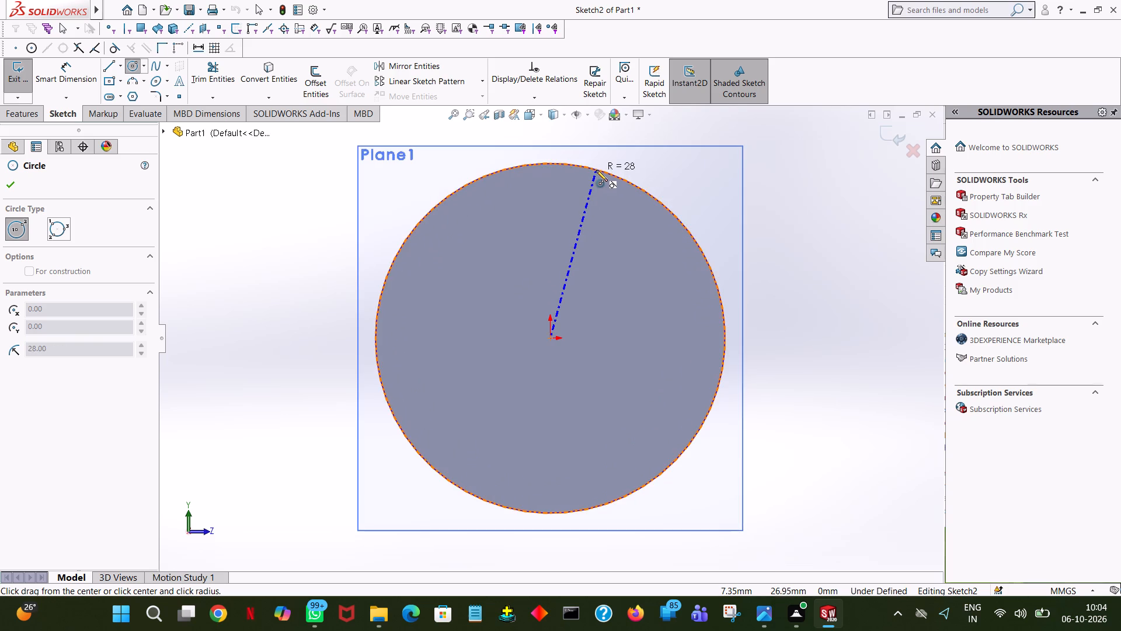
{"action": "left_click", "coordinate": [596, 170]}
{"action": "right_click", "coordinate": [596, 170]}
{"action": "left_click", "coordinate": [614, 181]}
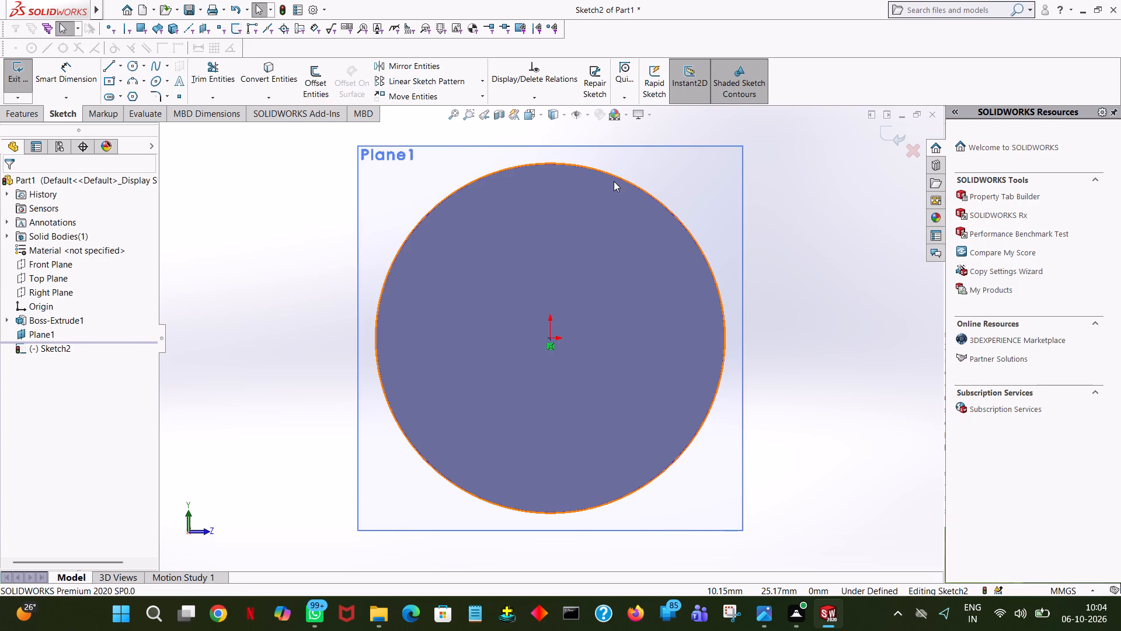
Extrude the circle as a blind boss 18 mm deep, away from the first disc.
{"action": "left_click", "coordinate": [34, 113]}
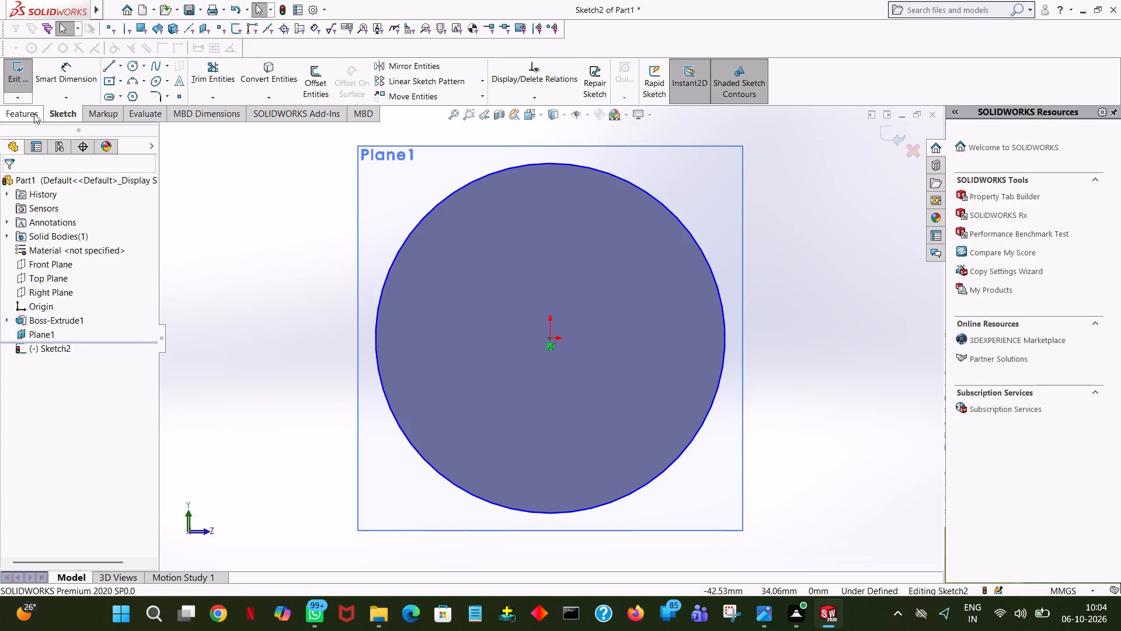
{"action": "left_click", "coordinate": [37, 89]}
{"action": "middle_click_drag", "start_coordinate": [291, 227], "coordinate": [342, 272]}
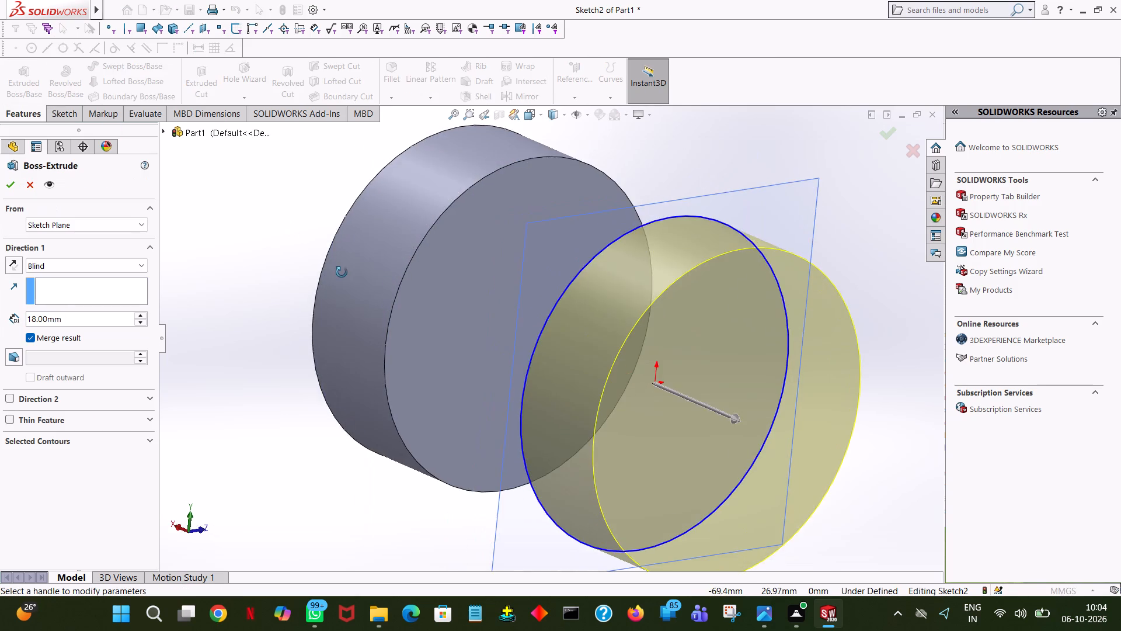
{"action": "middle_click_drag", "start_coordinate": [342, 272], "coordinate": [407, 294]}
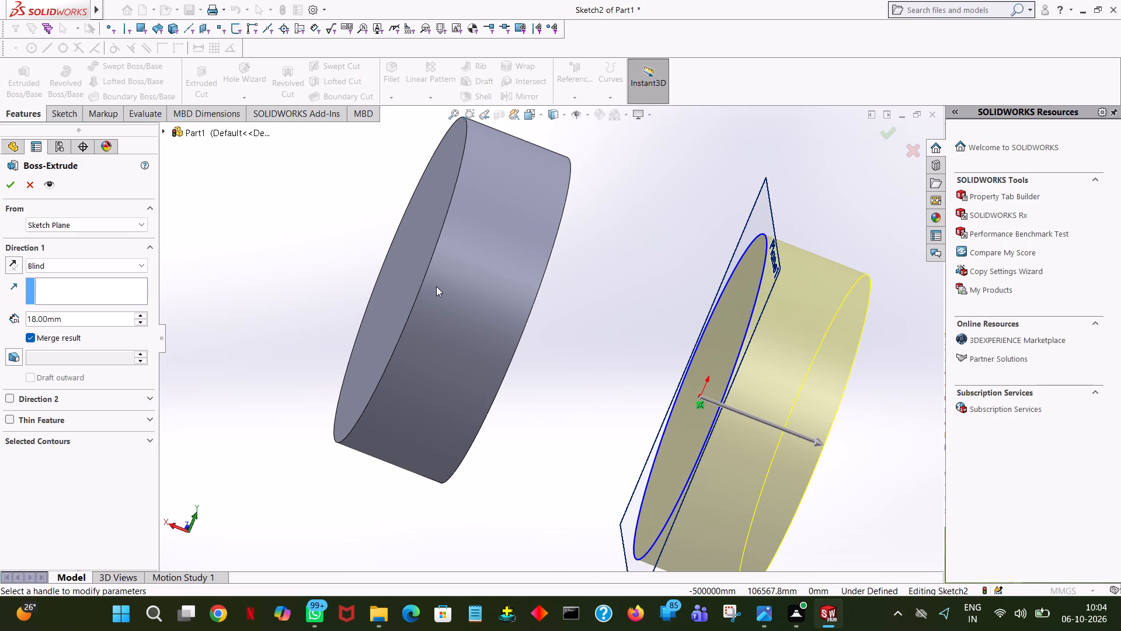
{"action": "key", "text": "ctrl+7"}
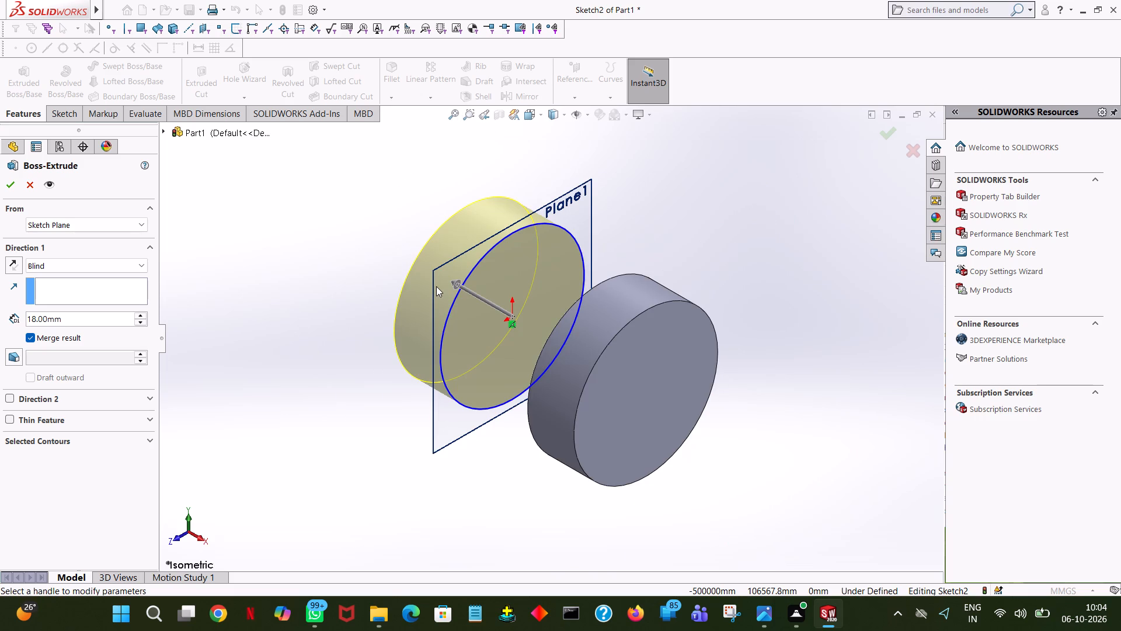
{"action": "left_click", "coordinate": [13, 189]}
{"action": "left_click", "coordinate": [329, 202]}
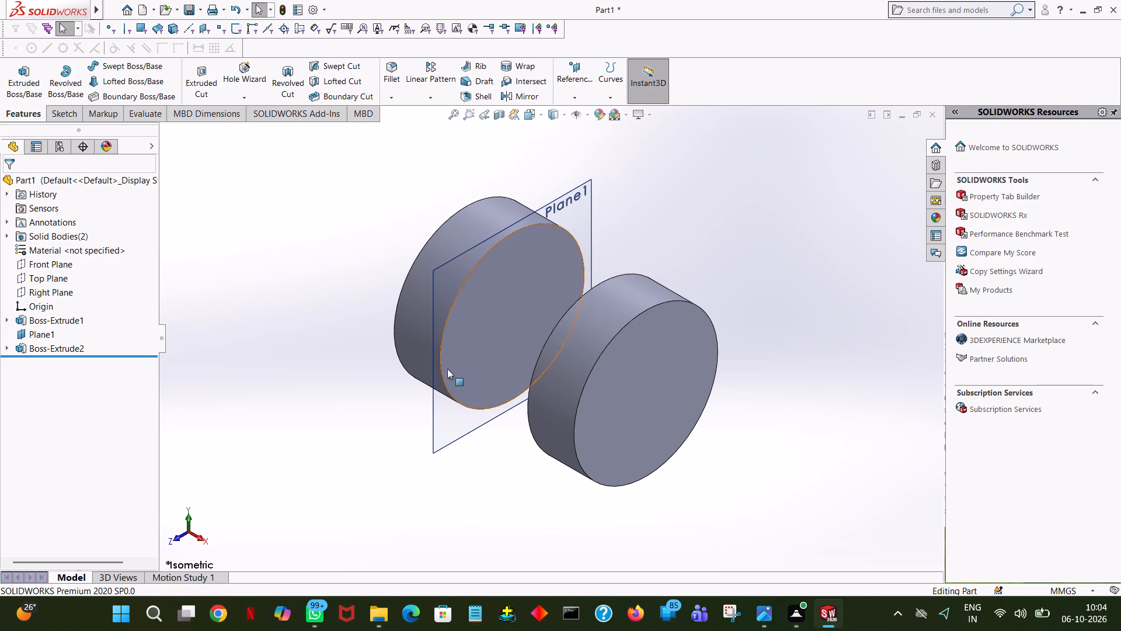
Hide the offset reference plane Plane1.
{"action": "left_click", "coordinate": [54, 334]}
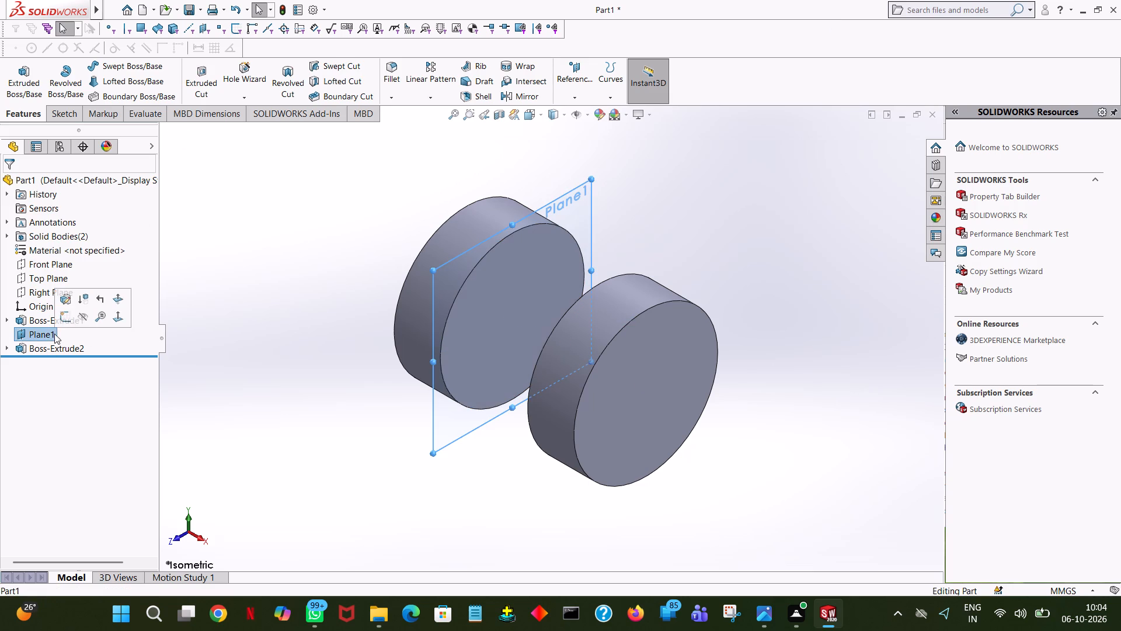
{"action": "left_click", "coordinate": [78, 311]}
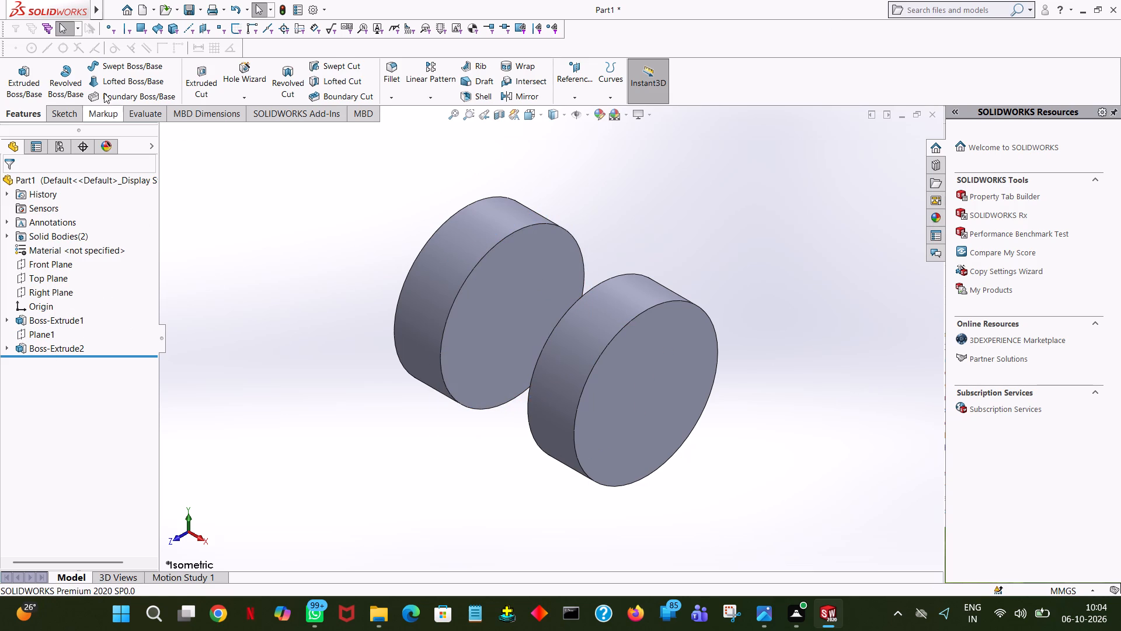
Start an Extruded Cut on the first disc's outer face and sketch an origin-centred circle with a 16 mm radius.
{"action": "left_click_drag", "start_coordinate": [196, 78], "coordinate": [210, 75]}
{"action": "middle_click_drag", "start_coordinate": [790, 382], "coordinate": [740, 267]}
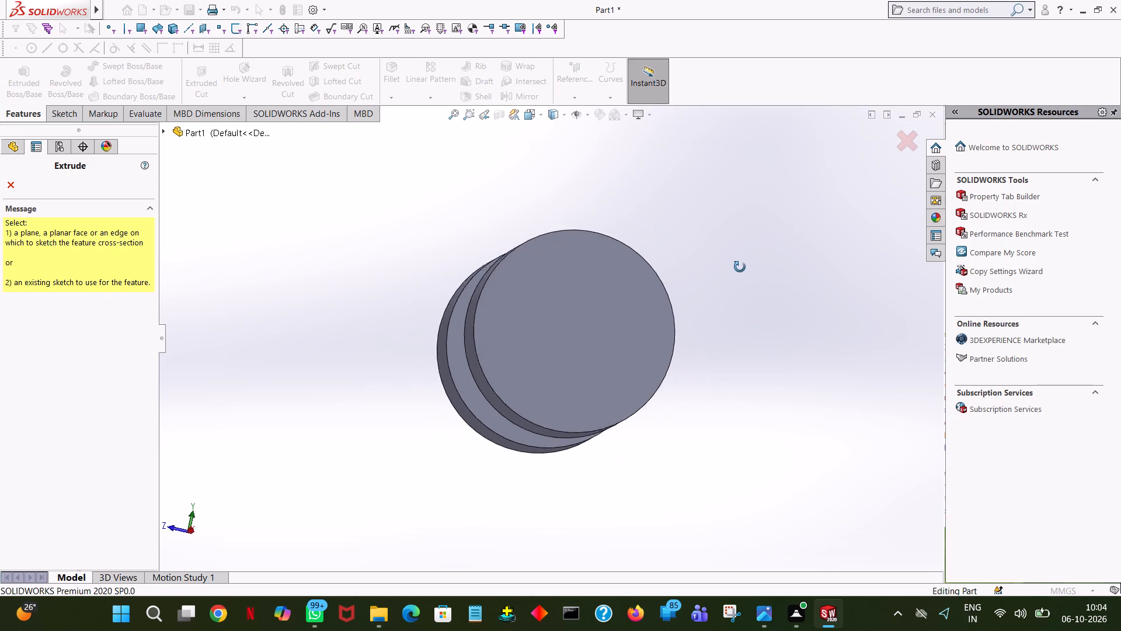
{"action": "middle_click_drag", "start_coordinate": [740, 267], "coordinate": [739, 268]}
{"action": "left_click_drag", "start_coordinate": [564, 321], "coordinate": [571, 321]}
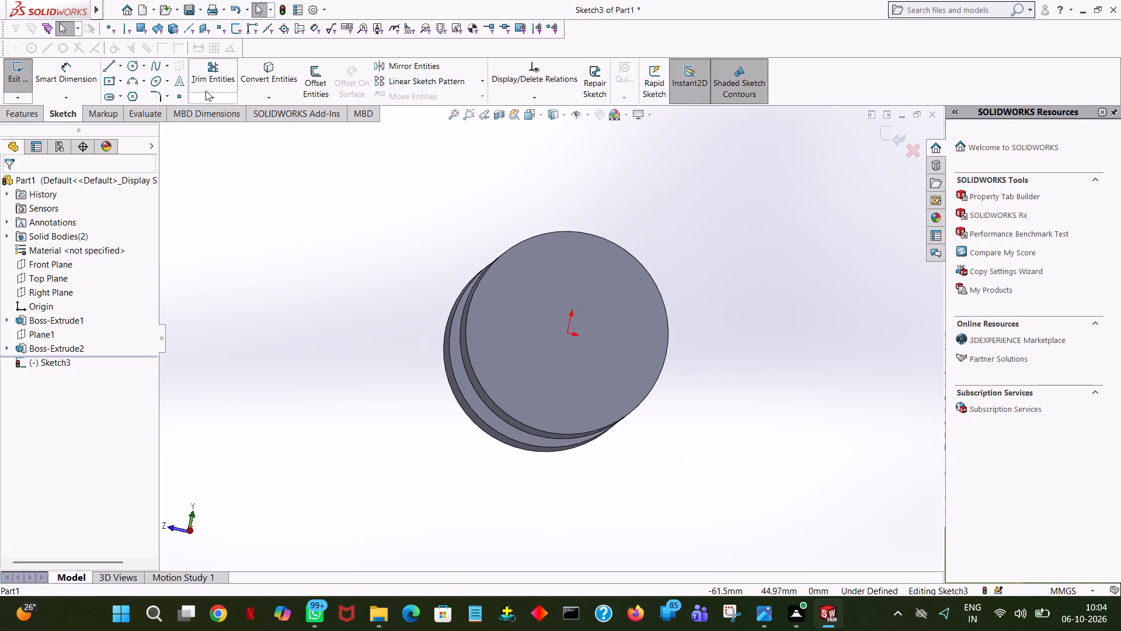
{"action": "left_click", "coordinate": [126, 63]}
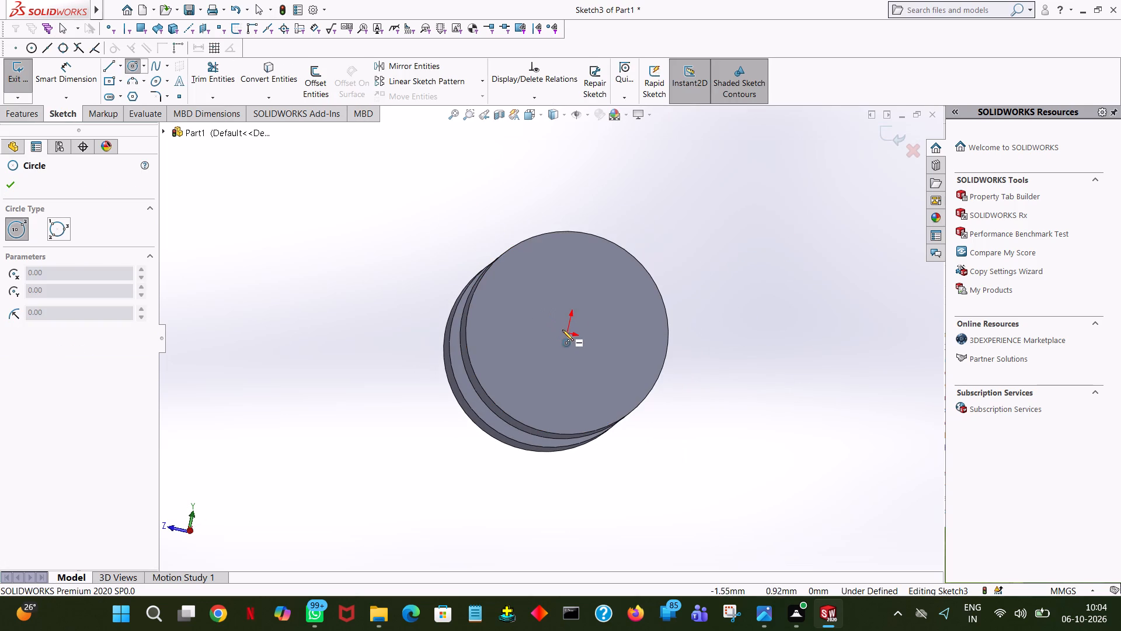
{"action": "left_click", "coordinate": [566, 333]}
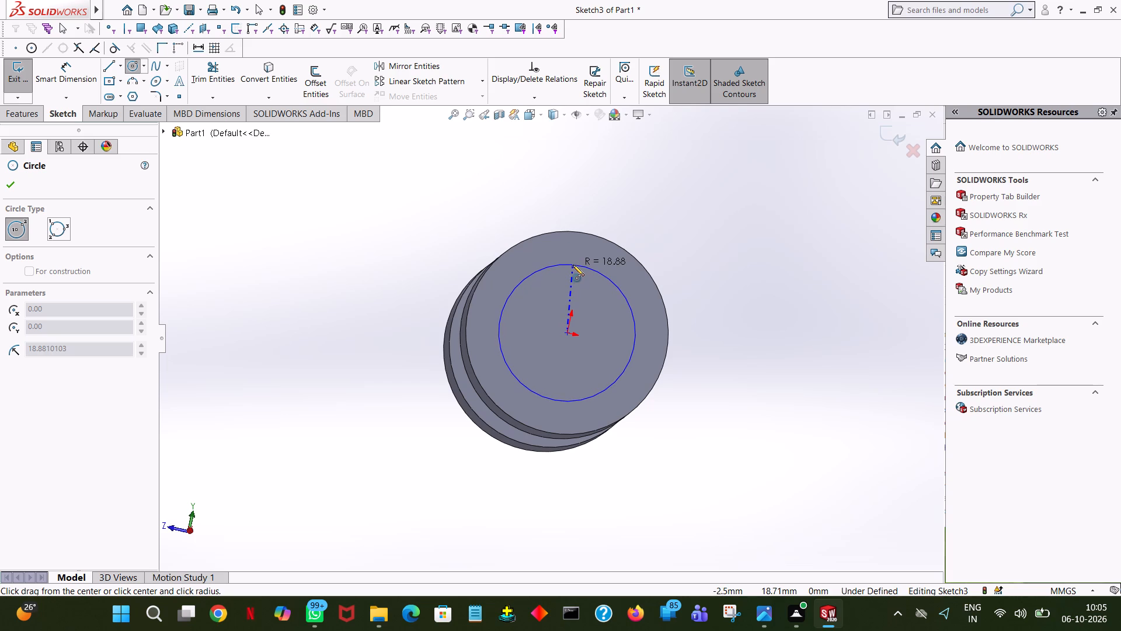
{"action": "left_click", "coordinate": [573, 265]}
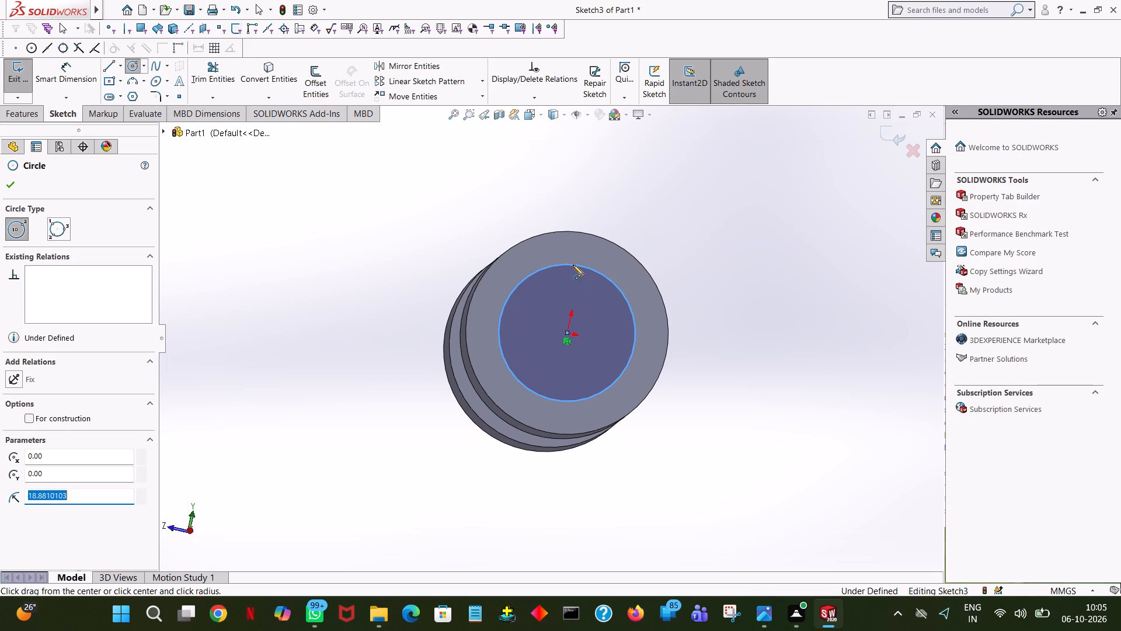
{"action": "type", "text": "16"}
{"action": "key", "text": "Return"}
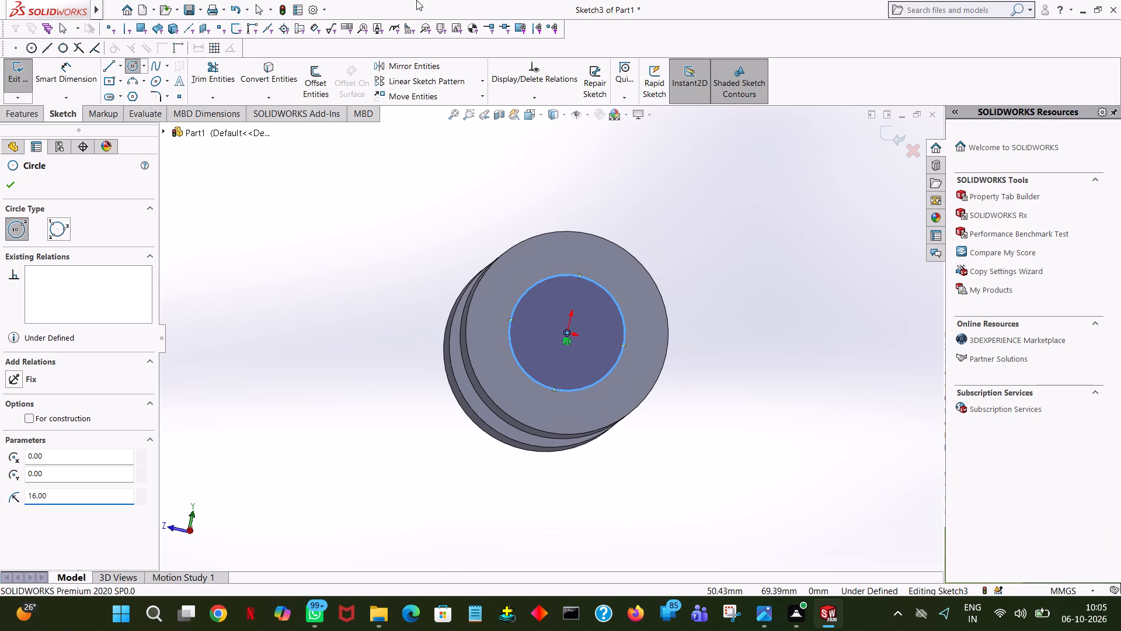
Finish the 16 mm radius circle and extrude-cut it as a blind cut 95 mm deep through both discs.
{"action": "left_click_drag", "start_coordinate": [15, 181], "coordinate": [34, 190]}
{"action": "left_click", "coordinate": [11, 193]}
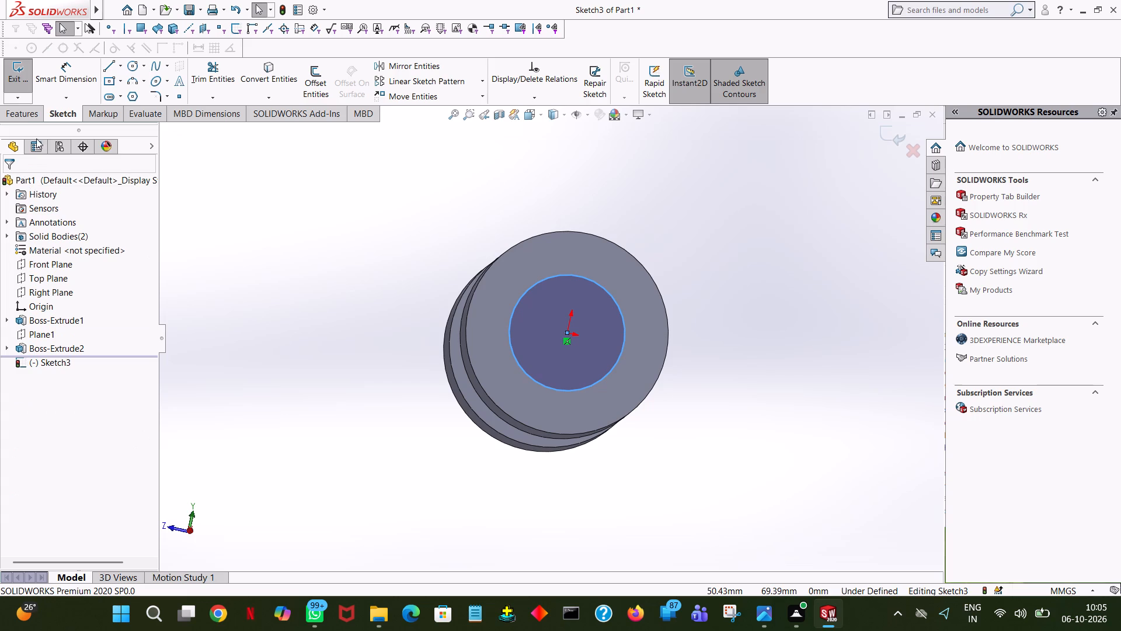
{"action": "left_click", "coordinate": [559, 275]}
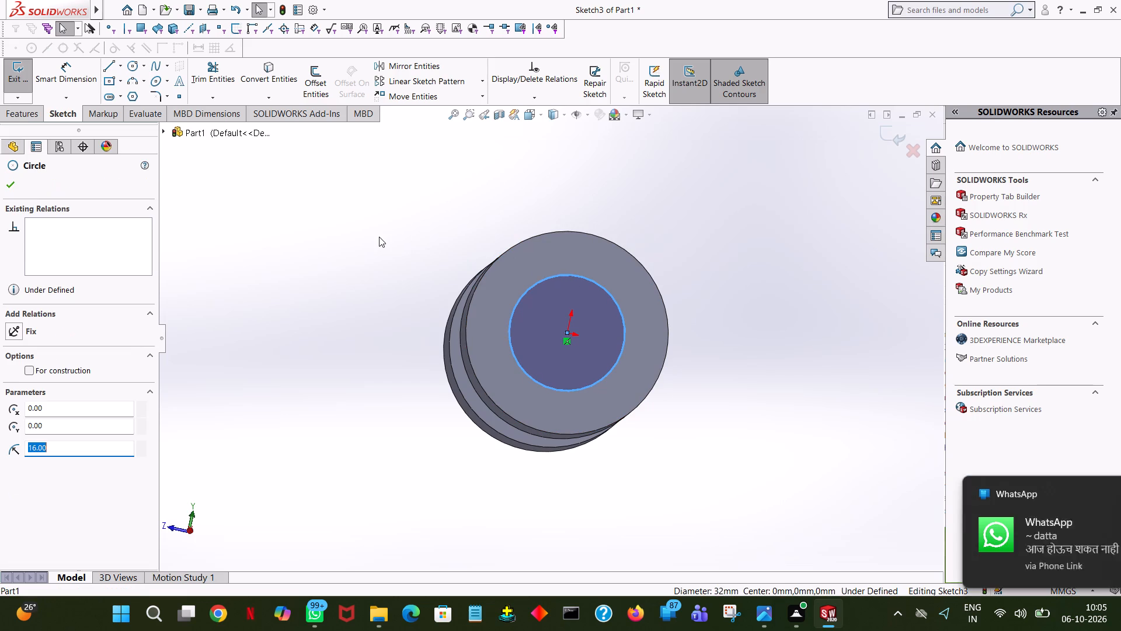
{"action": "left_click", "coordinate": [378, 237]}
{"action": "left_click_drag", "start_coordinate": [20, 110], "coordinate": [30, 116]}
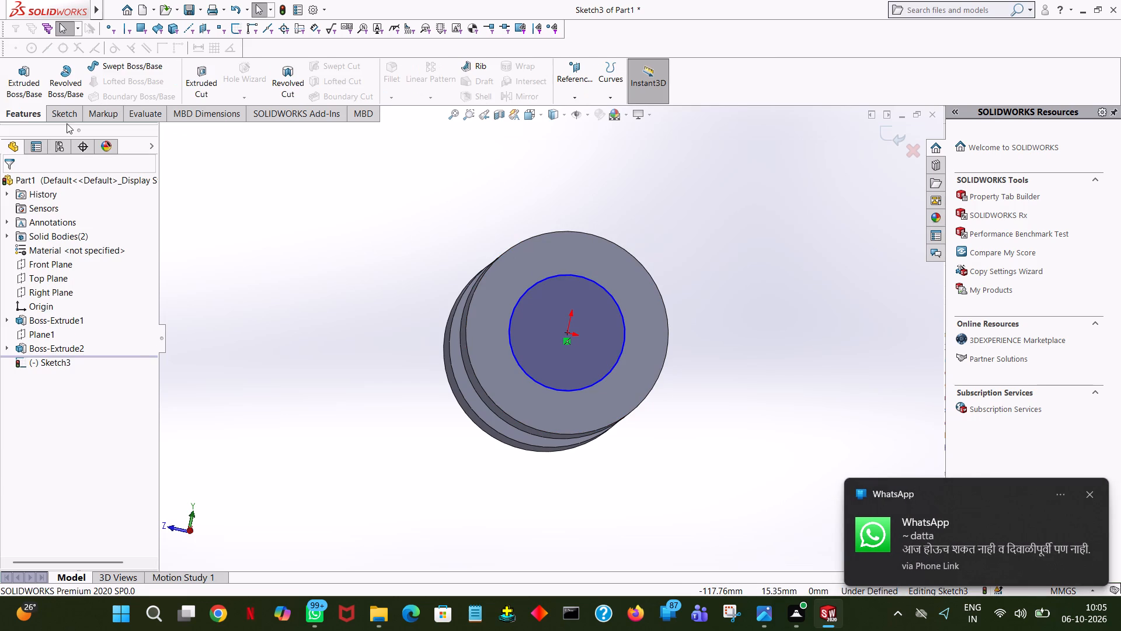
{"action": "left_click", "coordinate": [200, 76]}
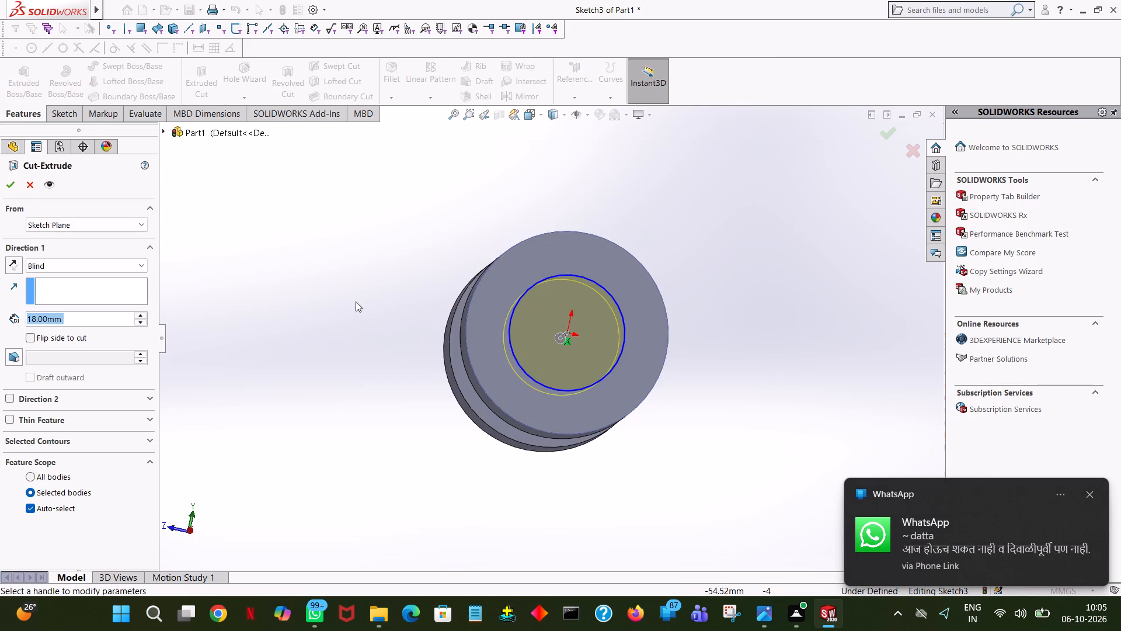
{"action": "middle_click_drag", "start_coordinate": [347, 297], "coordinate": [445, 403]}
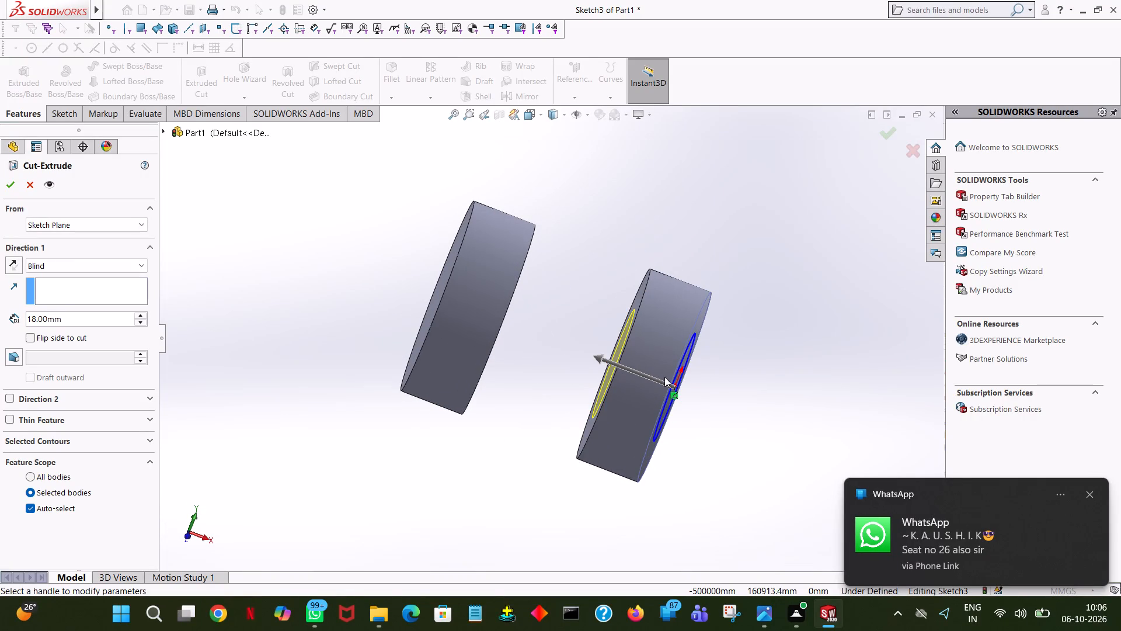
{"action": "left_click_drag", "start_coordinate": [598, 360], "coordinate": [319, 340]}
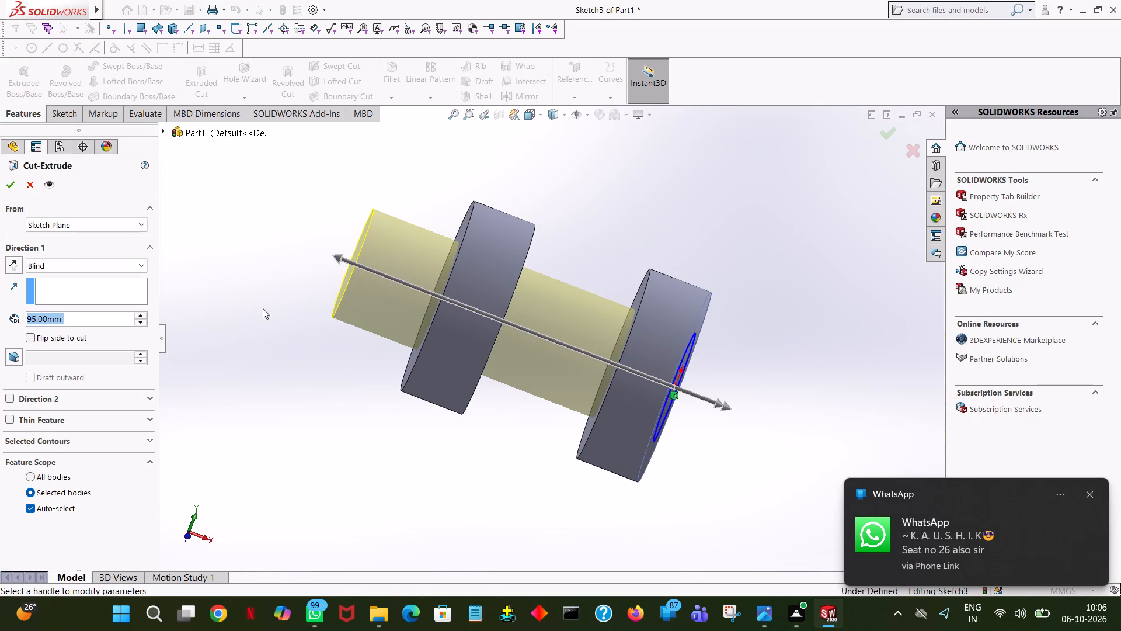
{"action": "left_click", "coordinate": [14, 189]}
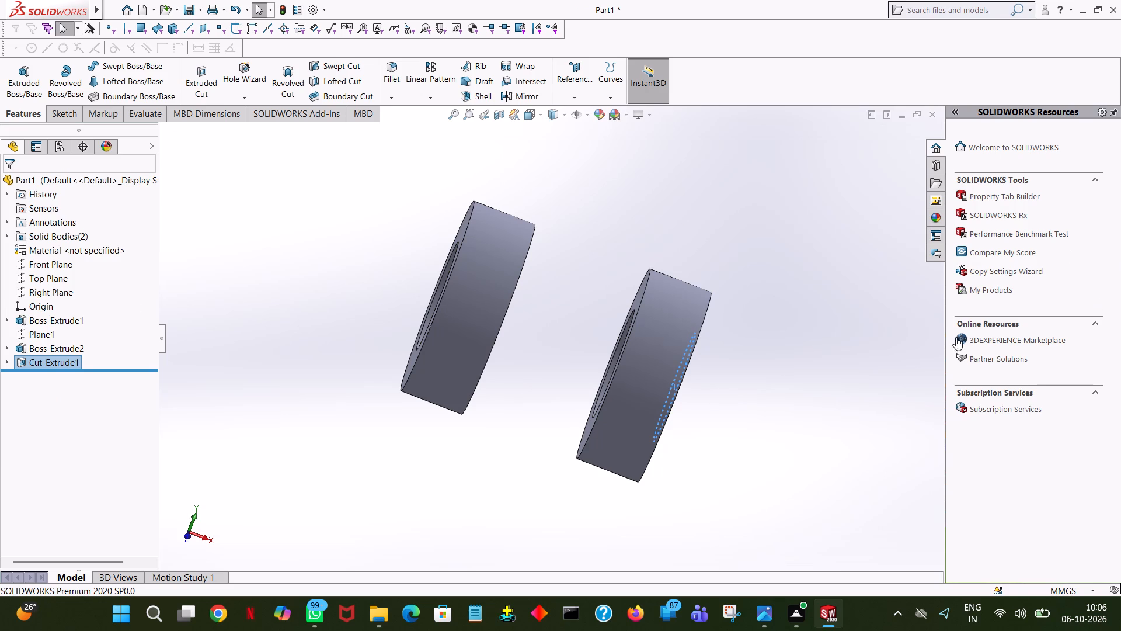
{"action": "left_click", "coordinate": [751, 386]}
Examine the pin holes through both discs from several angles, ending in the isometric view.
{"action": "middle_click_drag", "start_coordinate": [750, 376], "coordinate": [678, 305]}
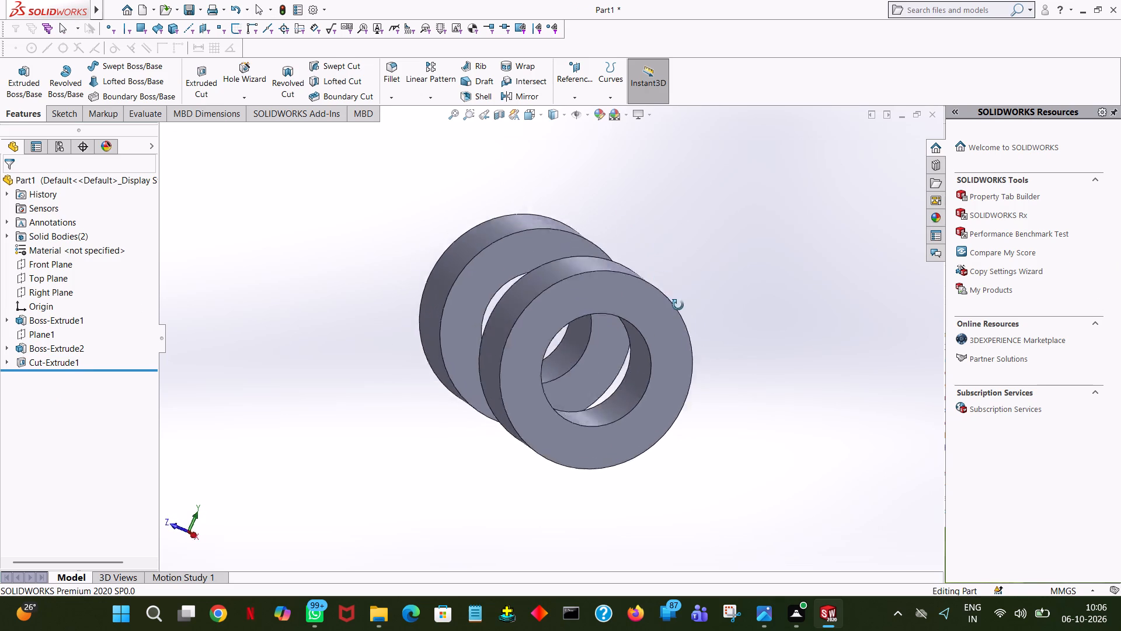
{"action": "middle_click_drag", "start_coordinate": [678, 305], "coordinate": [665, 234]}
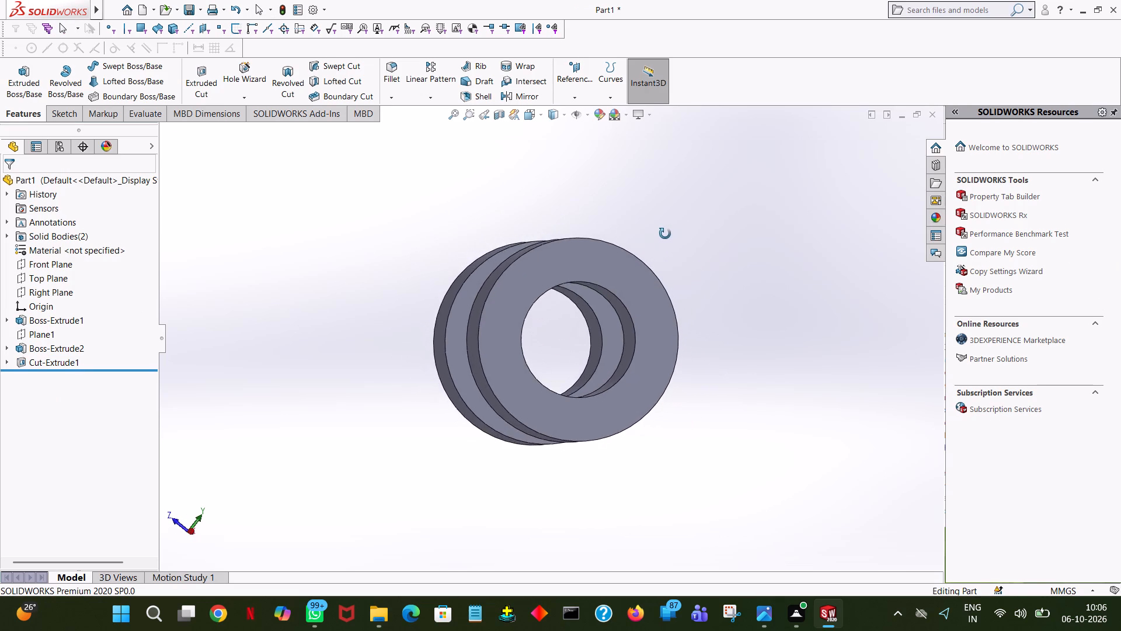
{"action": "middle_click_drag", "start_coordinate": [665, 234], "coordinate": [650, 237]}
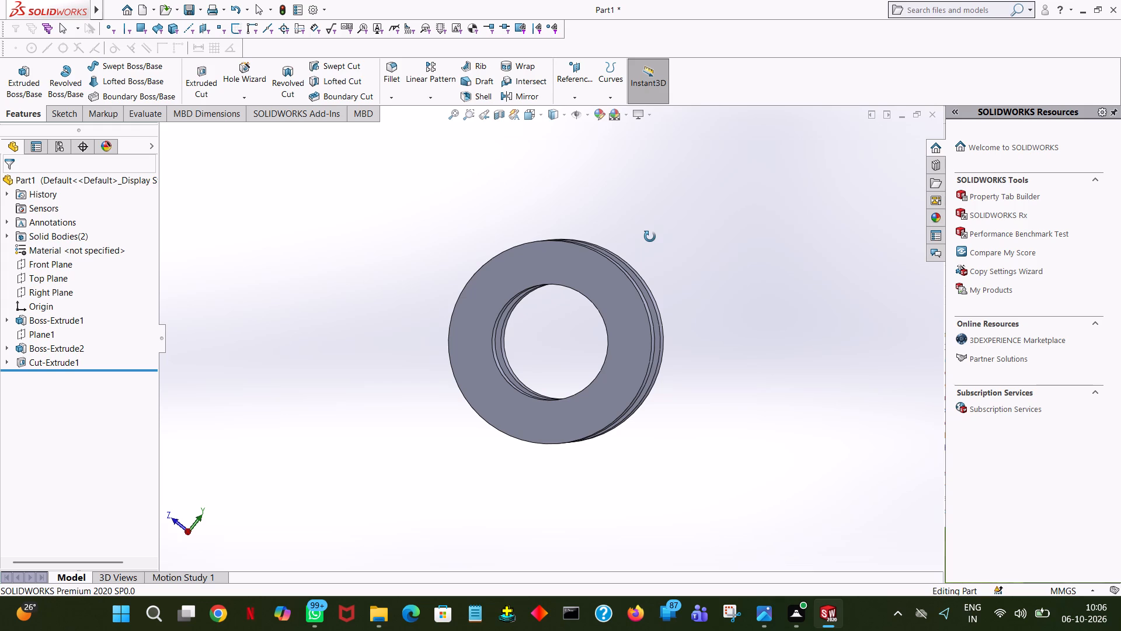
{"action": "middle_click_drag", "start_coordinate": [650, 237], "coordinate": [658, 247]}
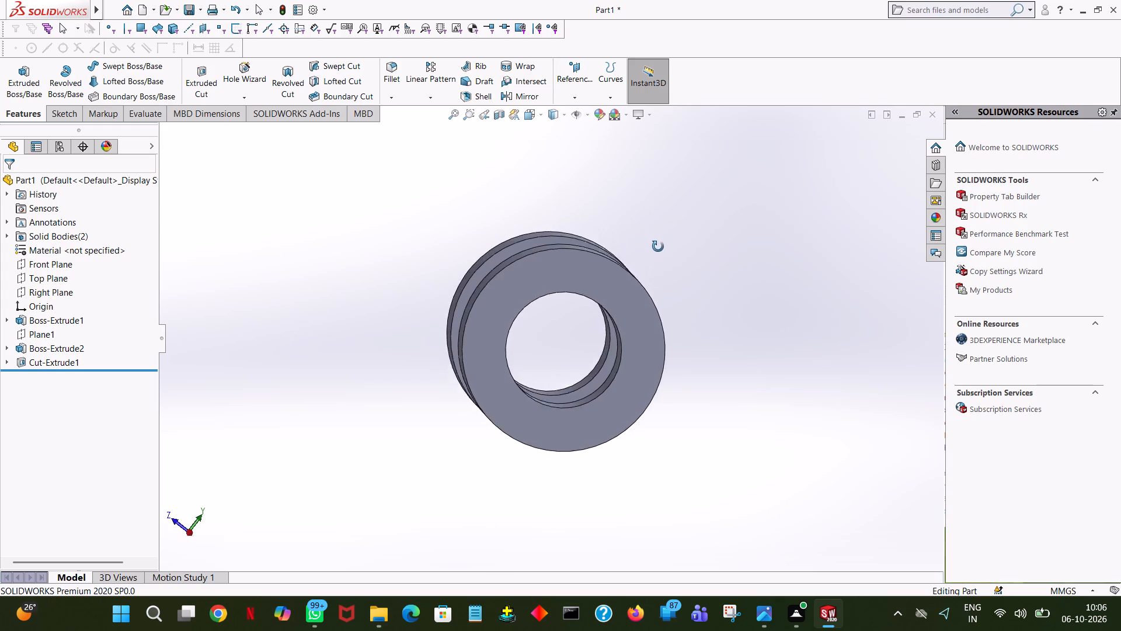
{"action": "middle_click_drag", "start_coordinate": [658, 247], "coordinate": [730, 261]}
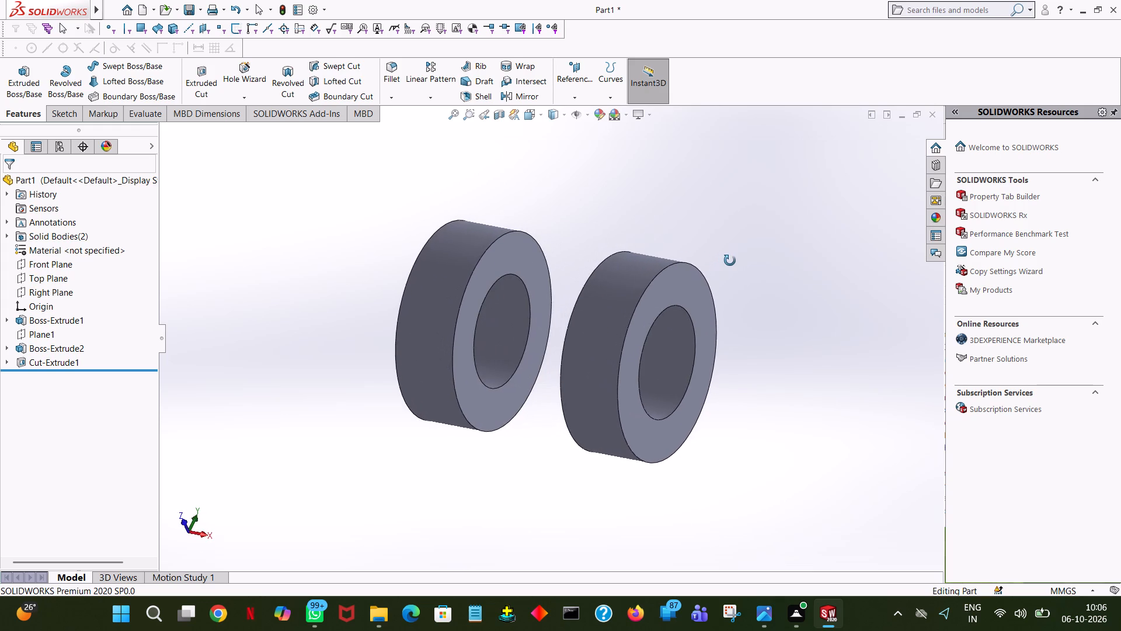
{"action": "middle_click_drag", "start_coordinate": [730, 261], "coordinate": [725, 262]}
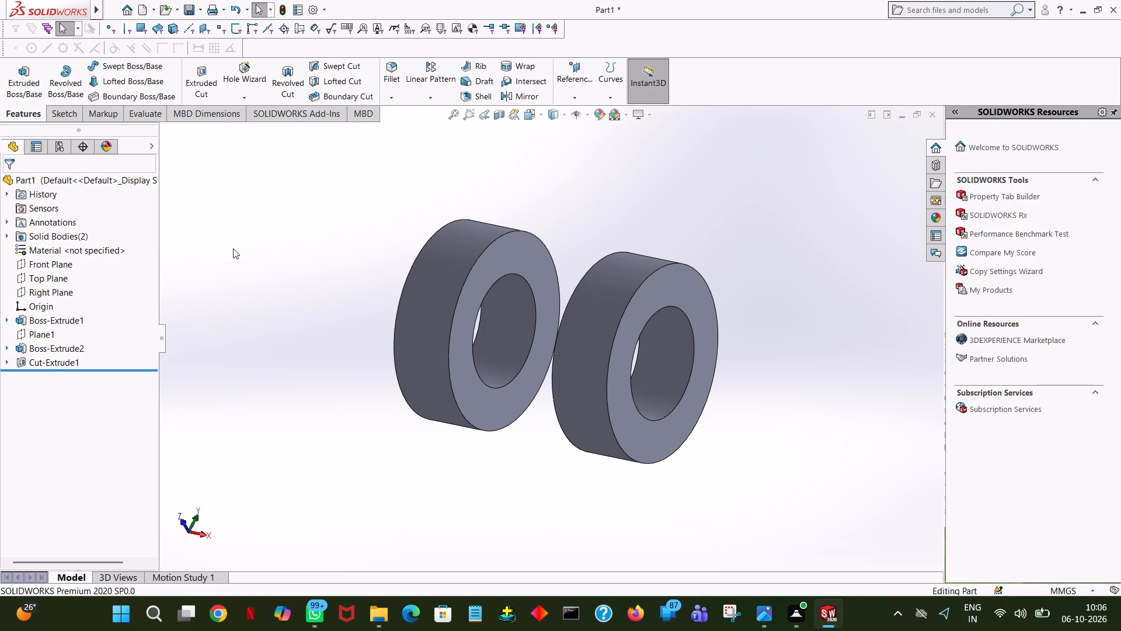
{"action": "key", "text": "ctrl+7"}
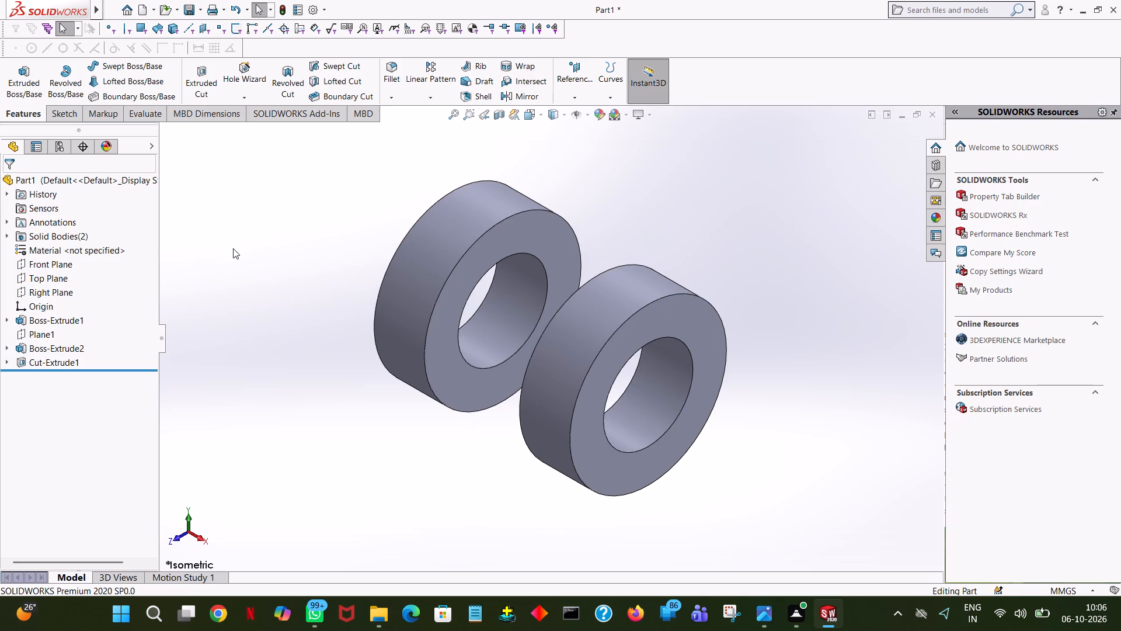
Start a new sketch on the Front Plane and view it face-on.
{"action": "left_click", "coordinate": [48, 262]}
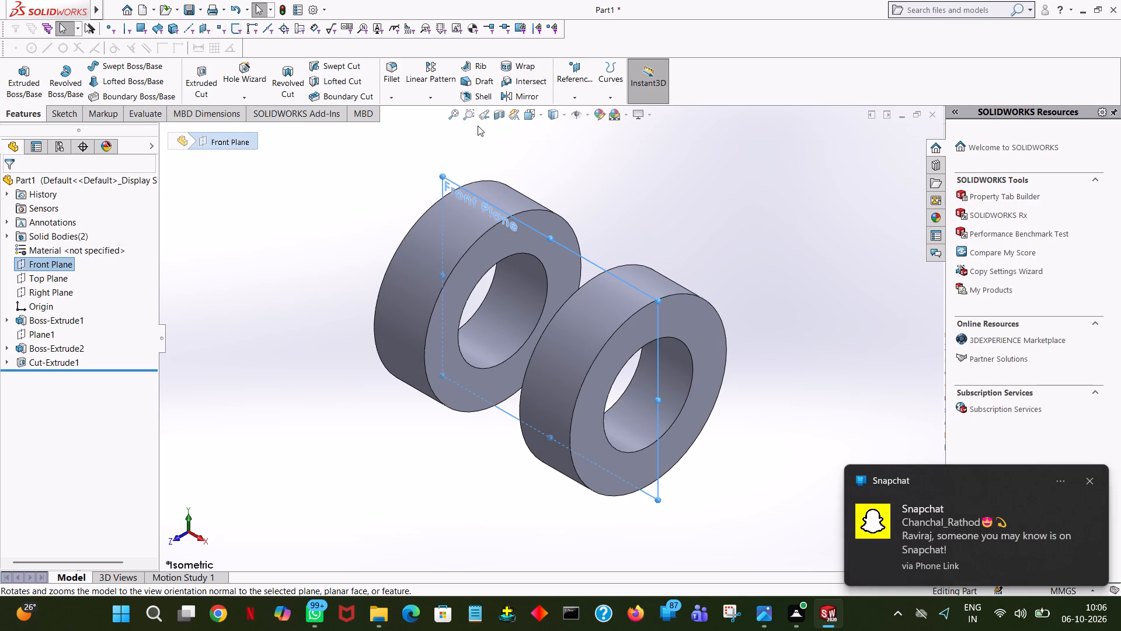
{"action": "middle_click_drag", "start_coordinate": [353, 182], "coordinate": [311, 119]}
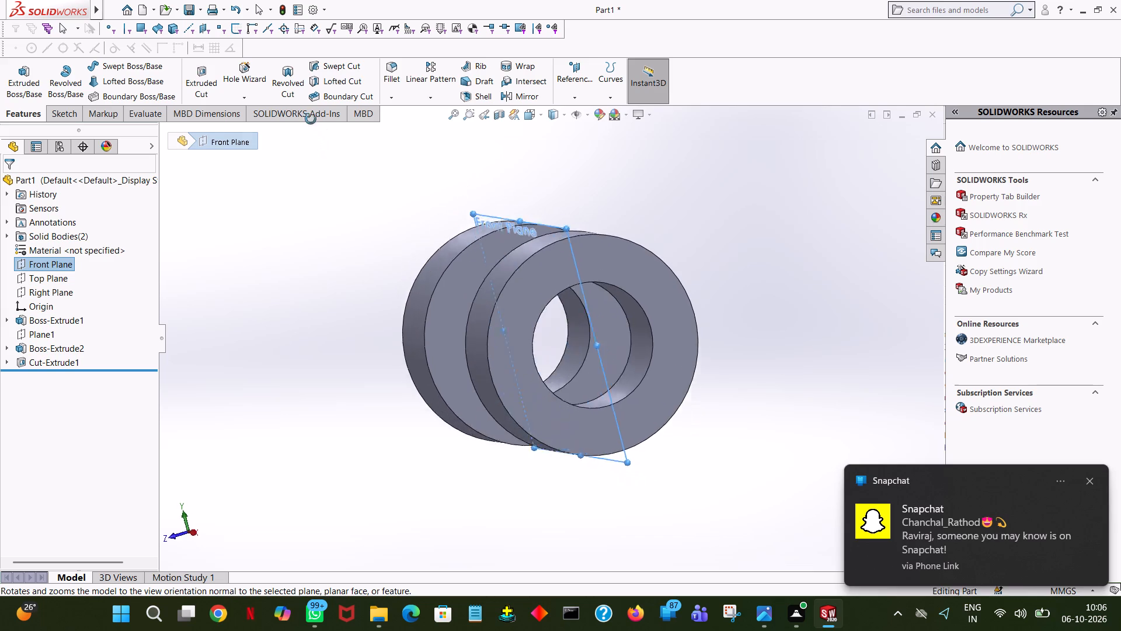
{"action": "middle_click_drag", "start_coordinate": [311, 119], "coordinate": [405, 112]}
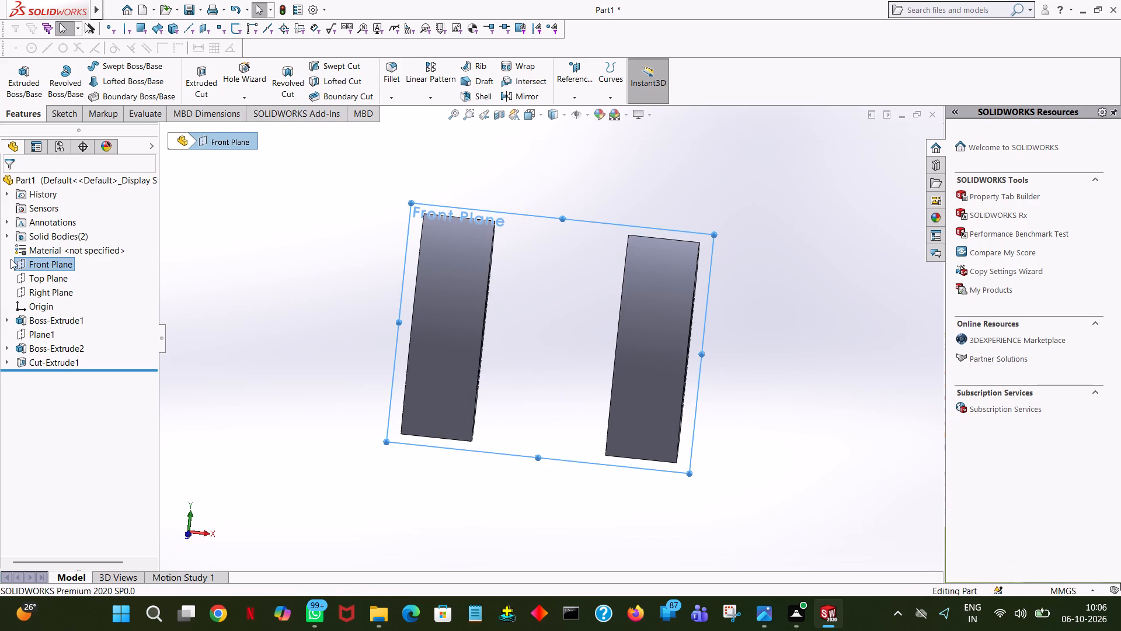
{"action": "right_click", "coordinate": [34, 264]}
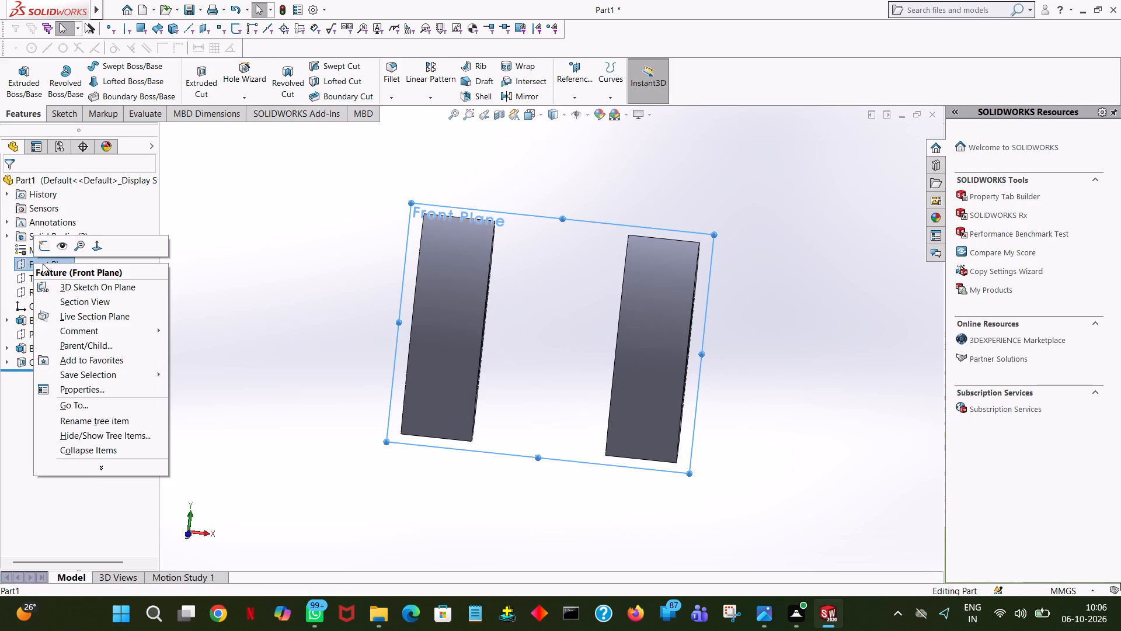
{"action": "left_click", "coordinate": [43, 246]}
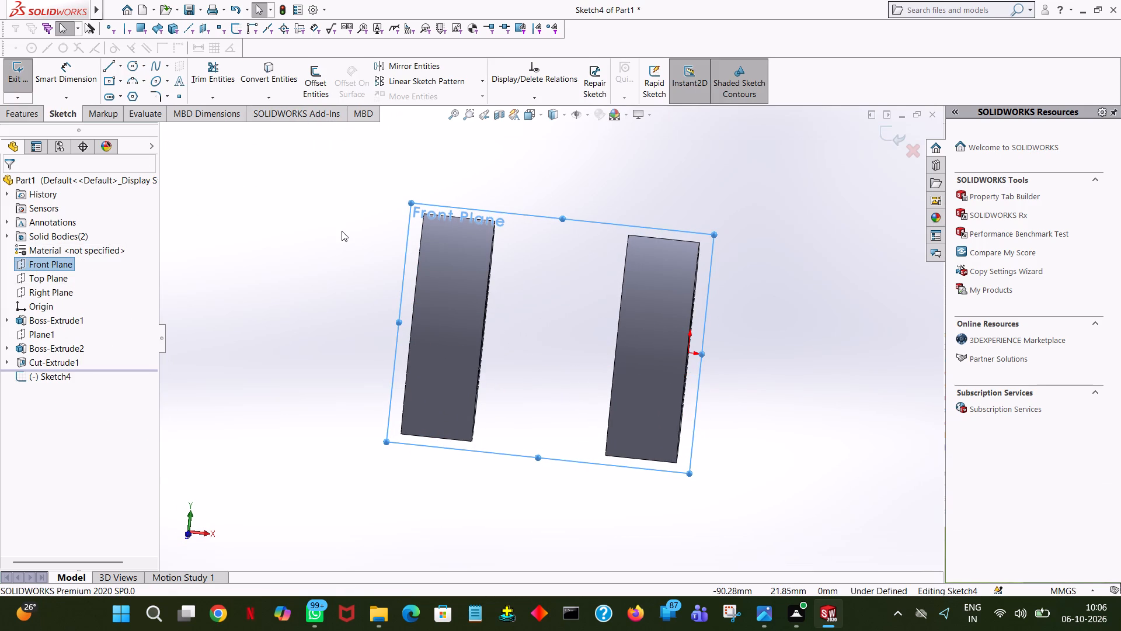
{"action": "key", "text": "space"}
{"action": "left_click", "coordinate": [141, 88]}
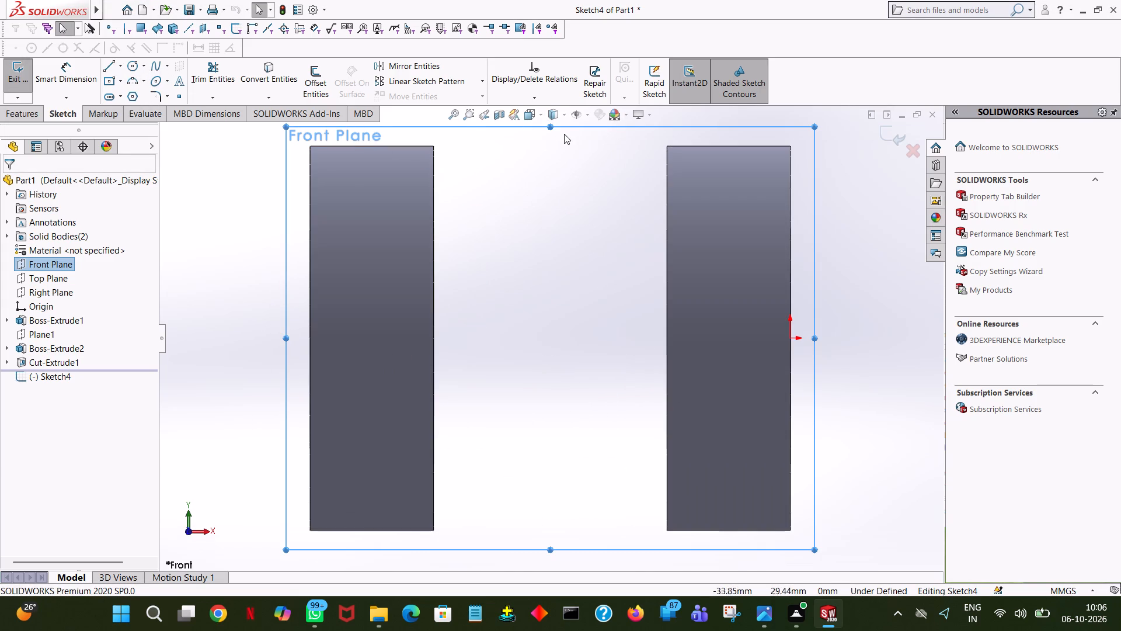
Enlarge the Front Plane's displayed border on all four sides so it extends well beyond the two discs.
{"action": "scroll", "coordinate": [507, 134], "scroll_direction": "down", "scroll_amount": 1, "text": "ctrl"}
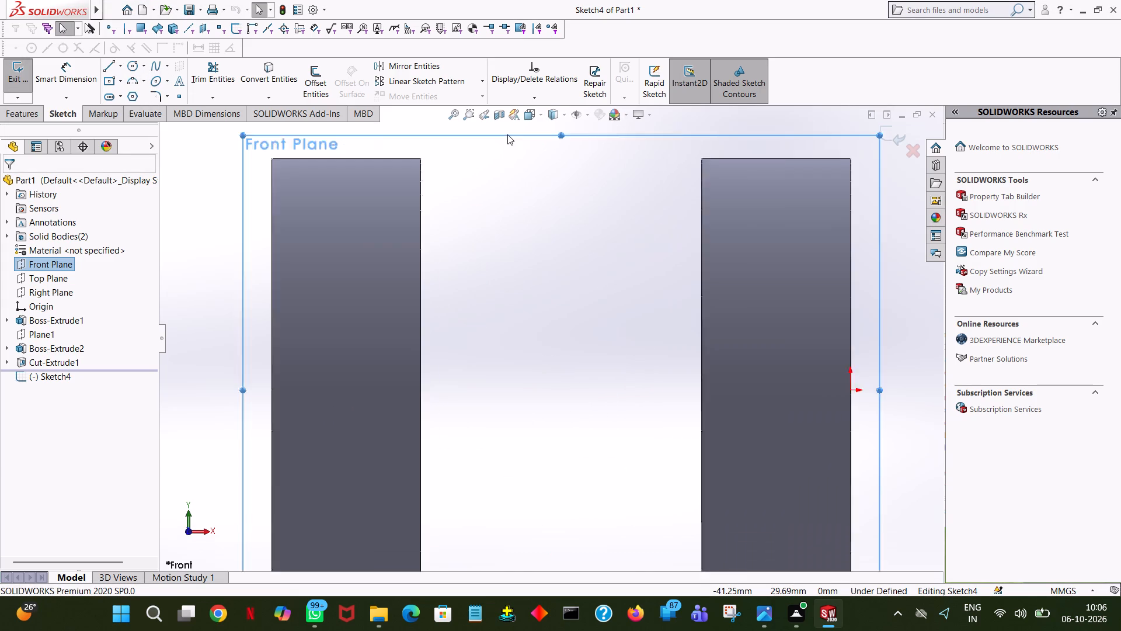
{"action": "scroll", "coordinate": [507, 134], "scroll_direction": "down", "scroll_amount": 1, "text": "ctrl"}
{"action": "scroll", "coordinate": [507, 134], "scroll_direction": "up", "scroll_amount": 6, "text": "ctrl"}
{"action": "scroll", "coordinate": [261, 144], "scroll_direction": "down", "scroll_amount": 1, "text": "ctrl"}
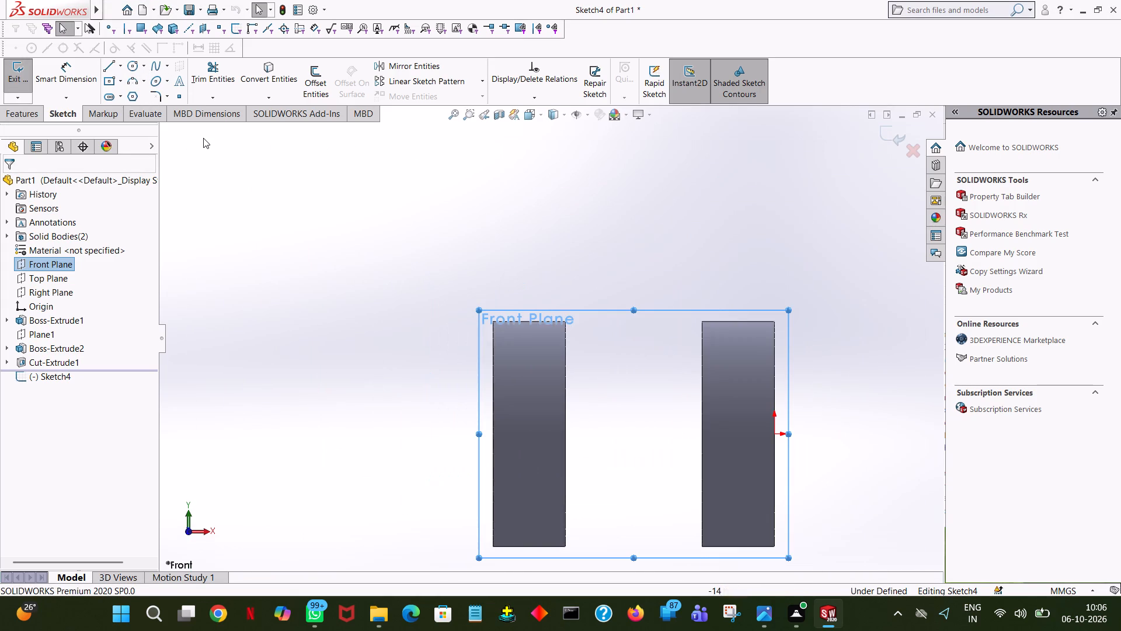
{"action": "scroll", "coordinate": [204, 135], "scroll_direction": "up", "scroll_amount": 2, "text": "ctrl"}
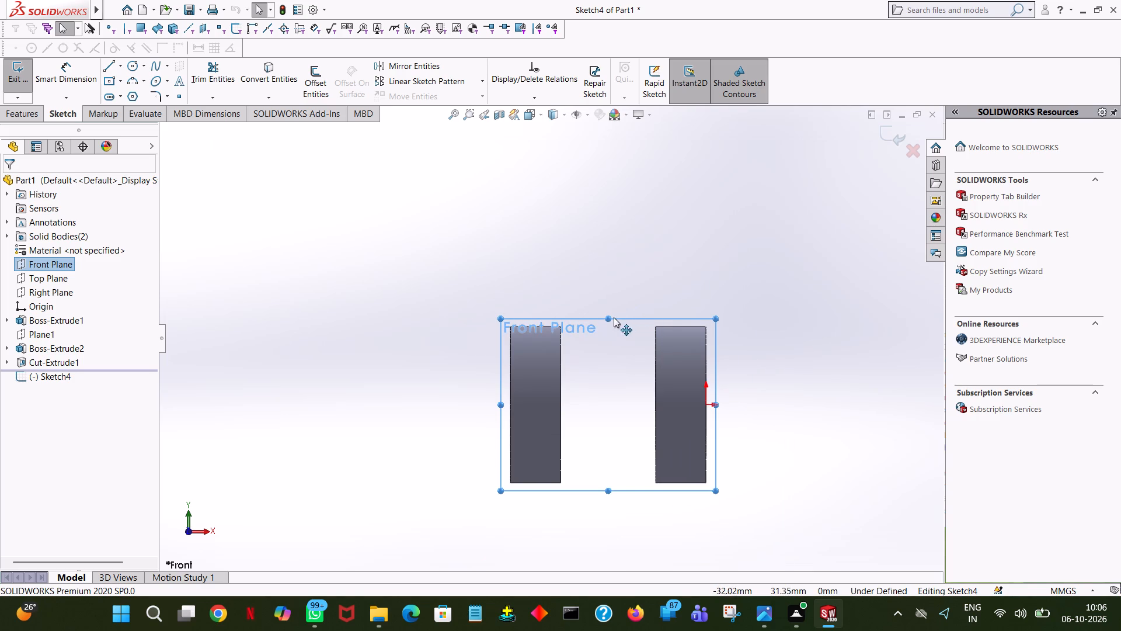
{"action": "left_click_drag", "start_coordinate": [610, 314], "coordinate": [624, 160]}
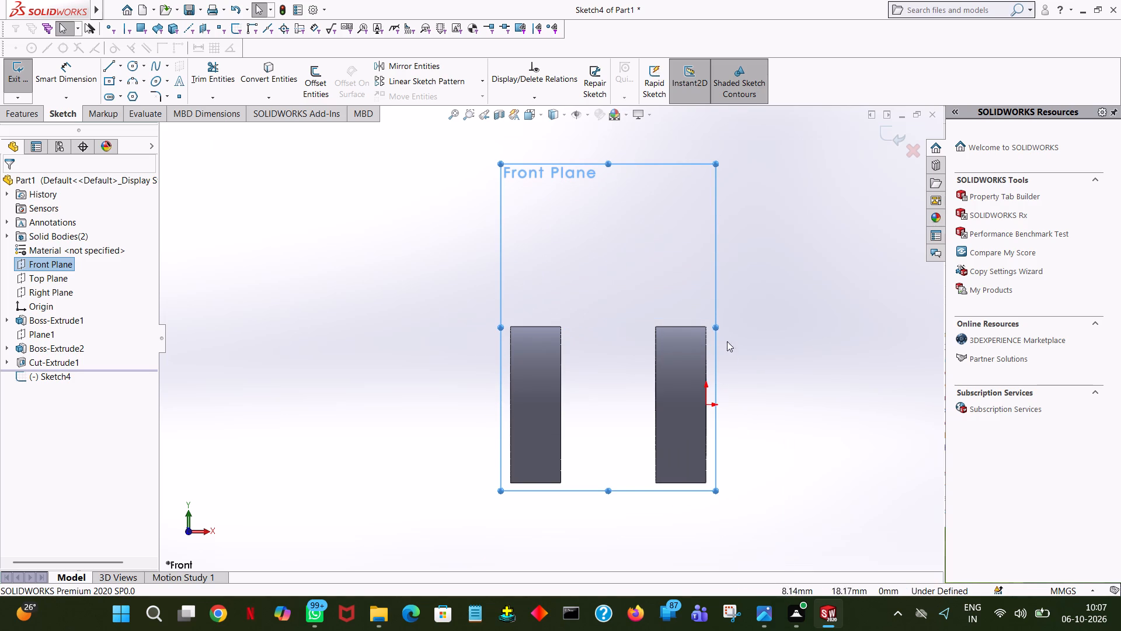
{"action": "left_click_drag", "start_coordinate": [712, 323], "coordinate": [911, 334]}
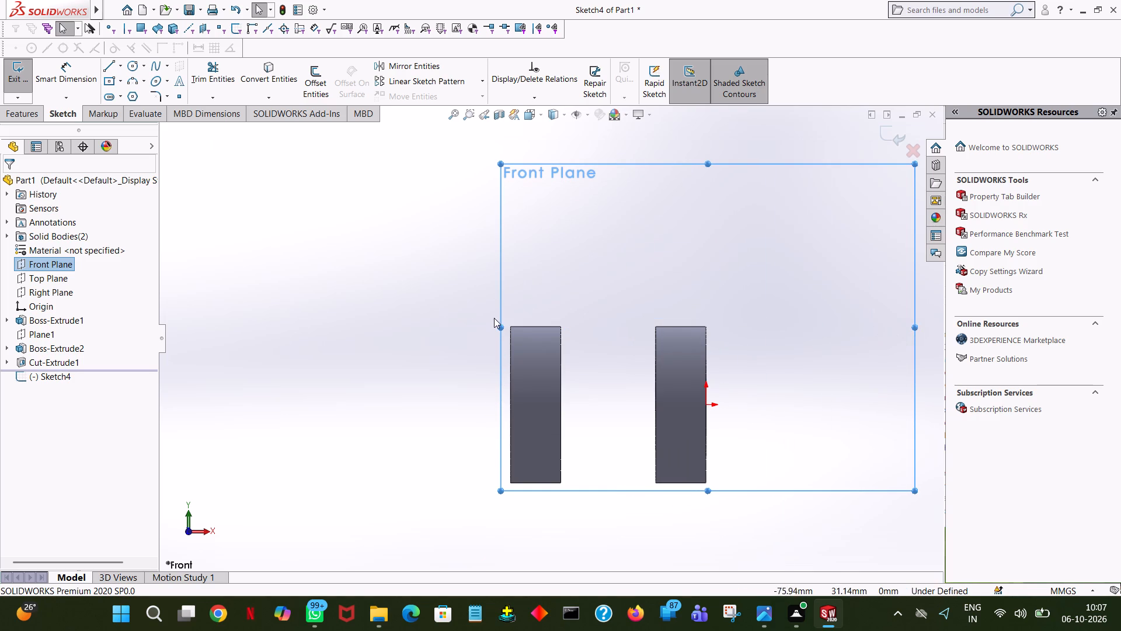
{"action": "left_click_drag", "start_coordinate": [502, 324], "coordinate": [222, 341]}
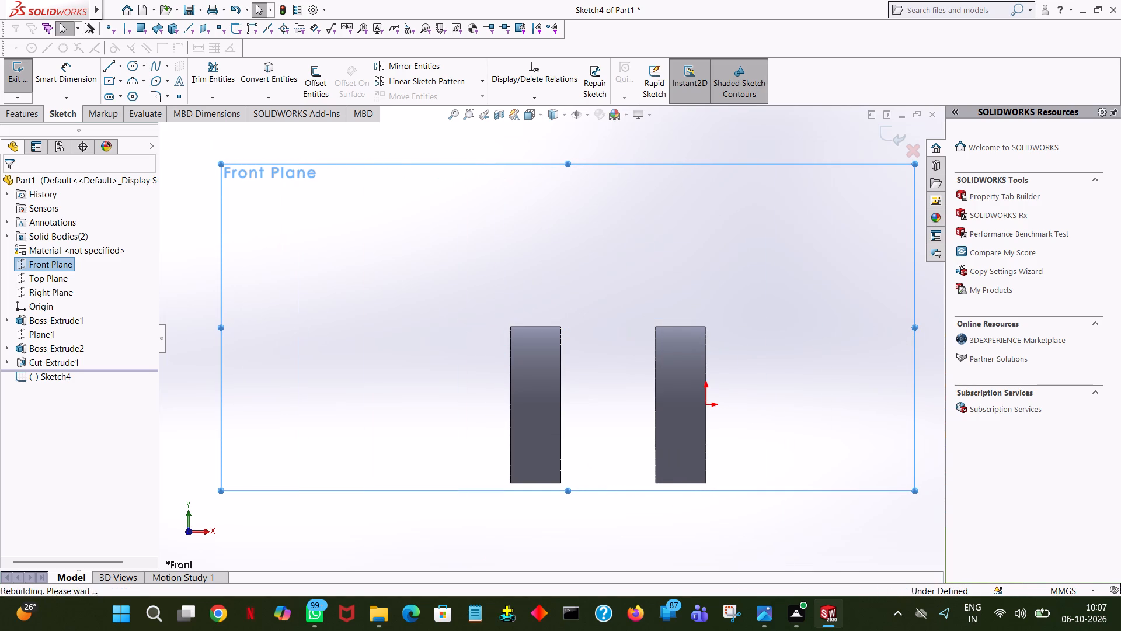
{"action": "left_click_drag", "start_coordinate": [568, 489], "coordinate": [552, 538]}
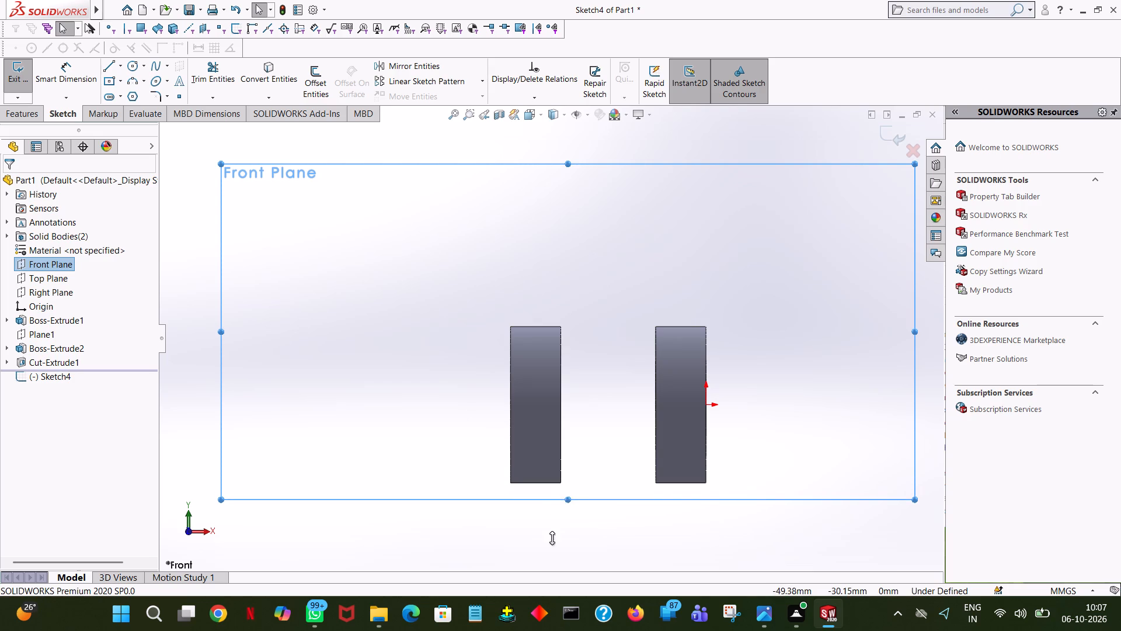
{"action": "left_click_drag", "start_coordinate": [552, 538], "coordinate": [554, 568]}
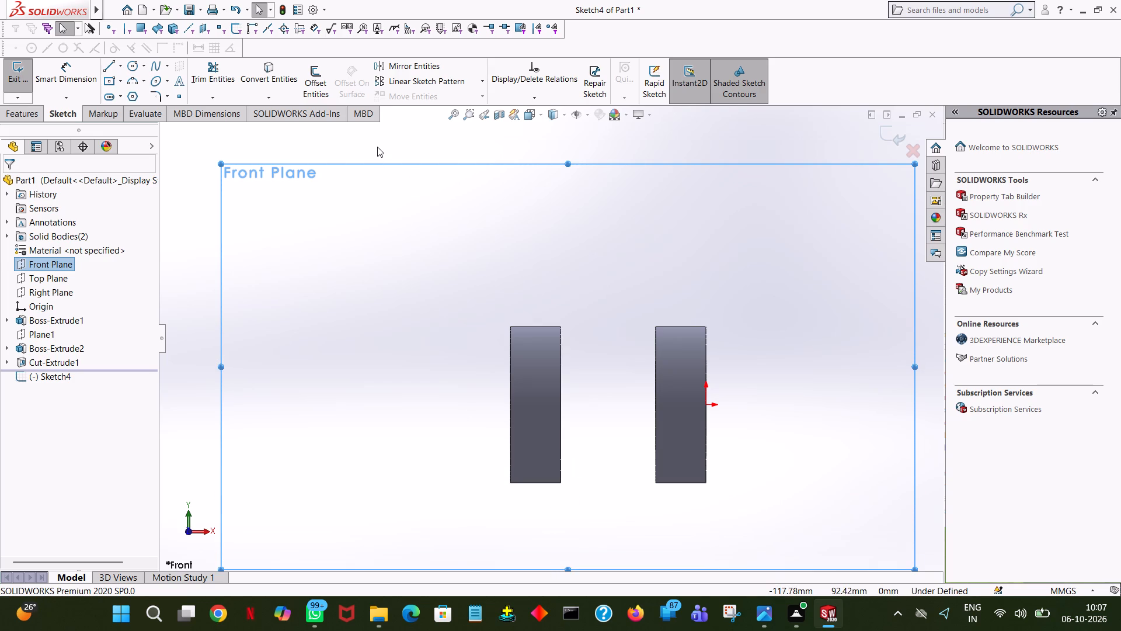
{"action": "left_click", "coordinate": [377, 147]}
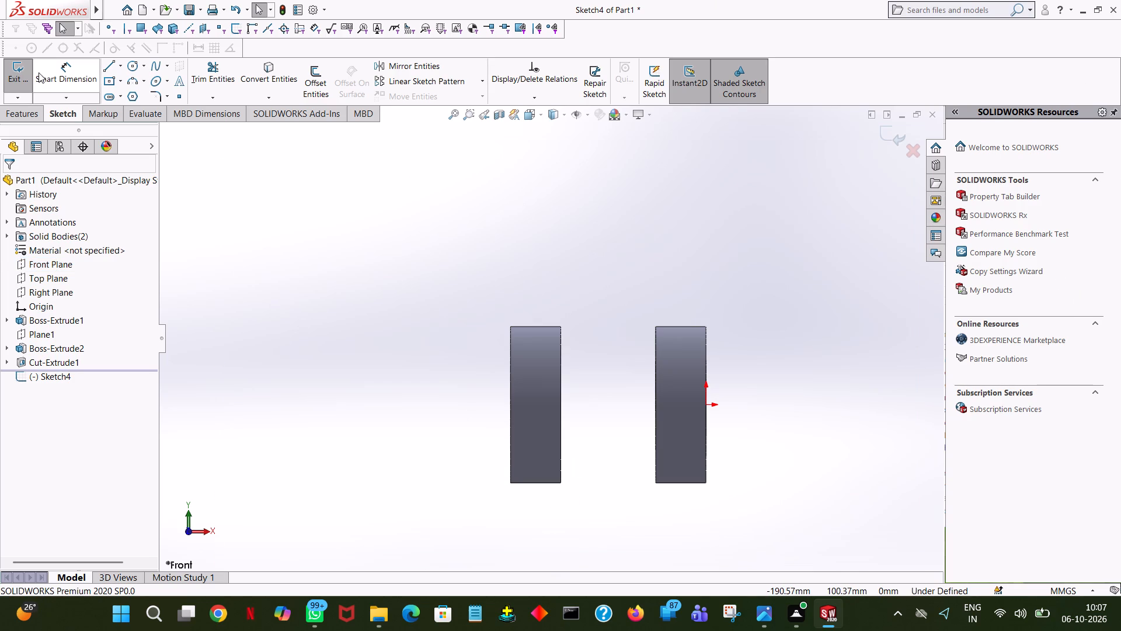
Sketch a 14 mm horizontal line along the top edge of the disc at the origin, starting at its inner-face corner.
{"action": "left_click", "coordinate": [103, 71]}
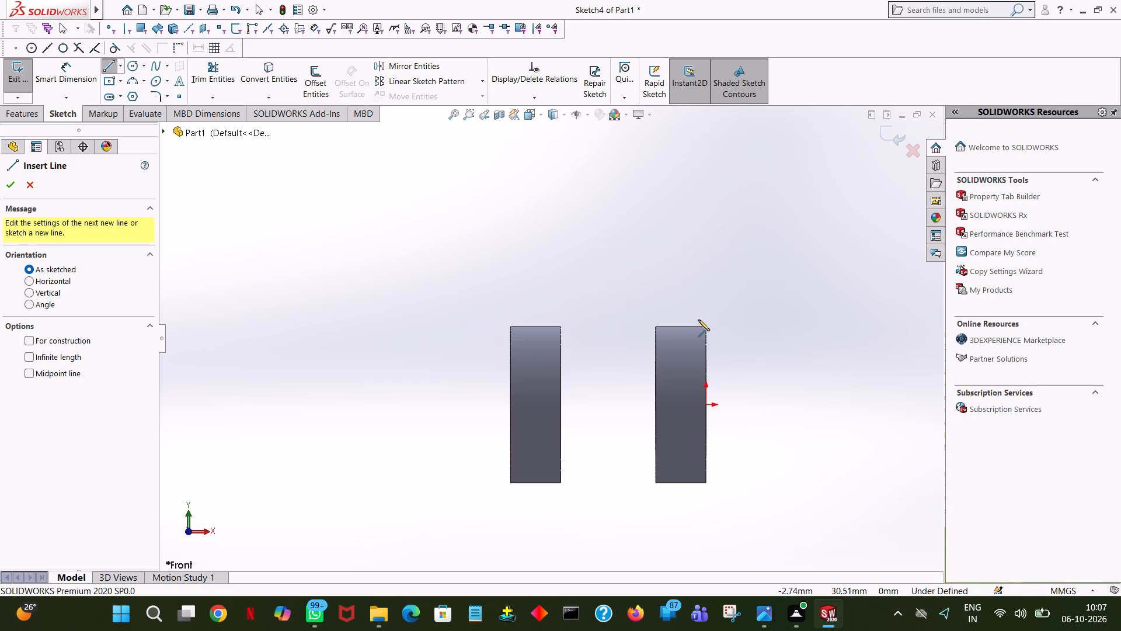
{"action": "left_click", "coordinate": [655, 327]}
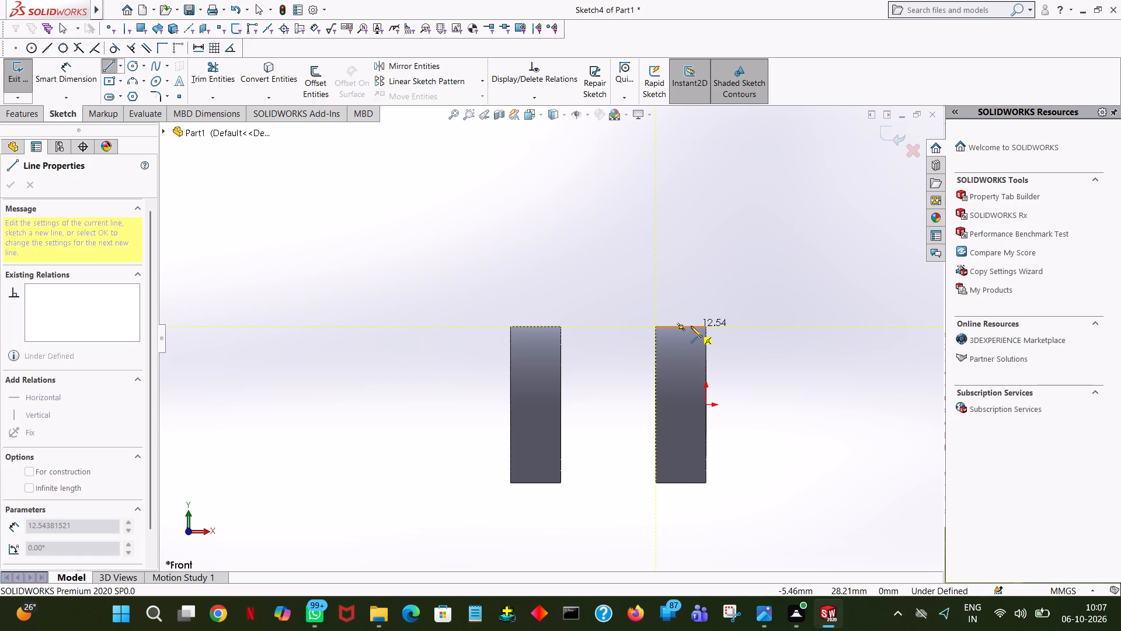
{"action": "left_click", "coordinate": [691, 326]}
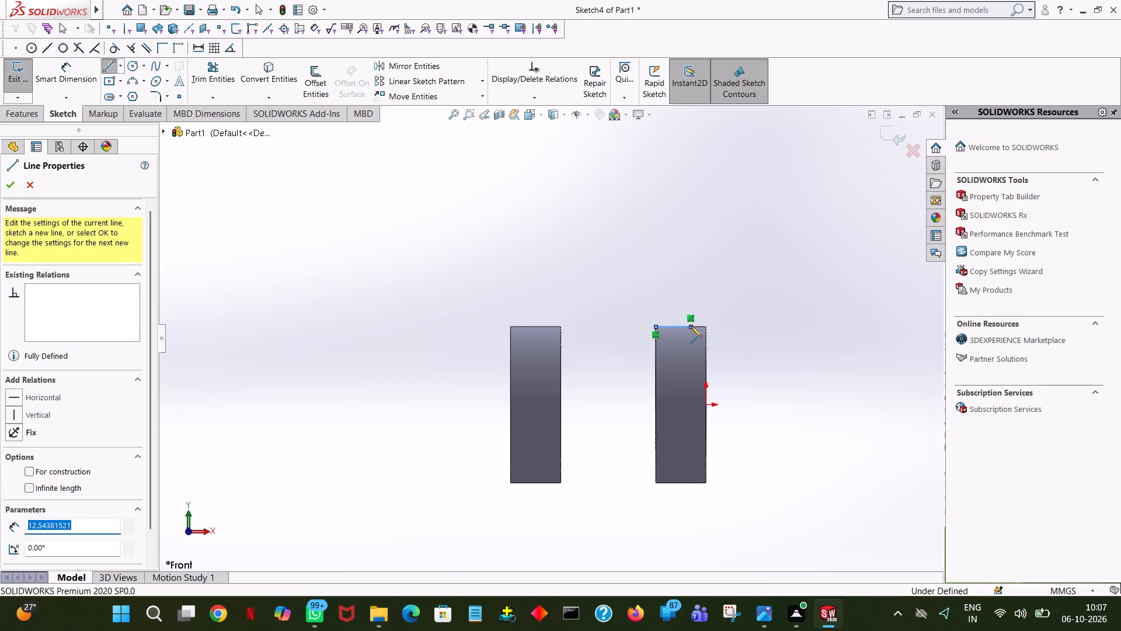
{"action": "type", "text": "14"}
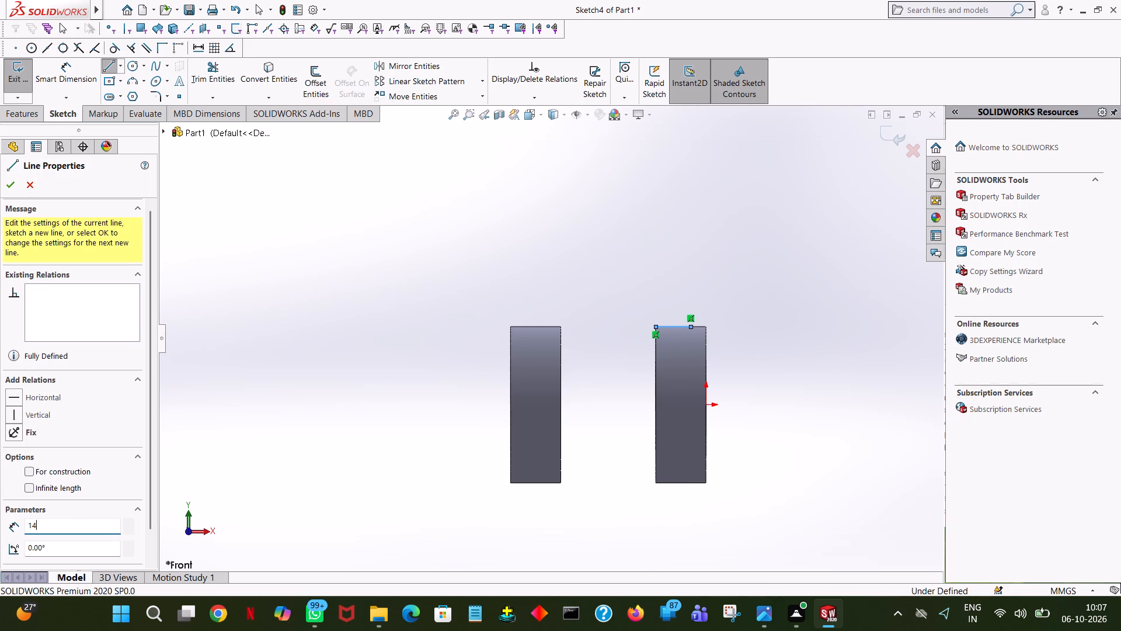
{"action": "key", "text": "Return"}
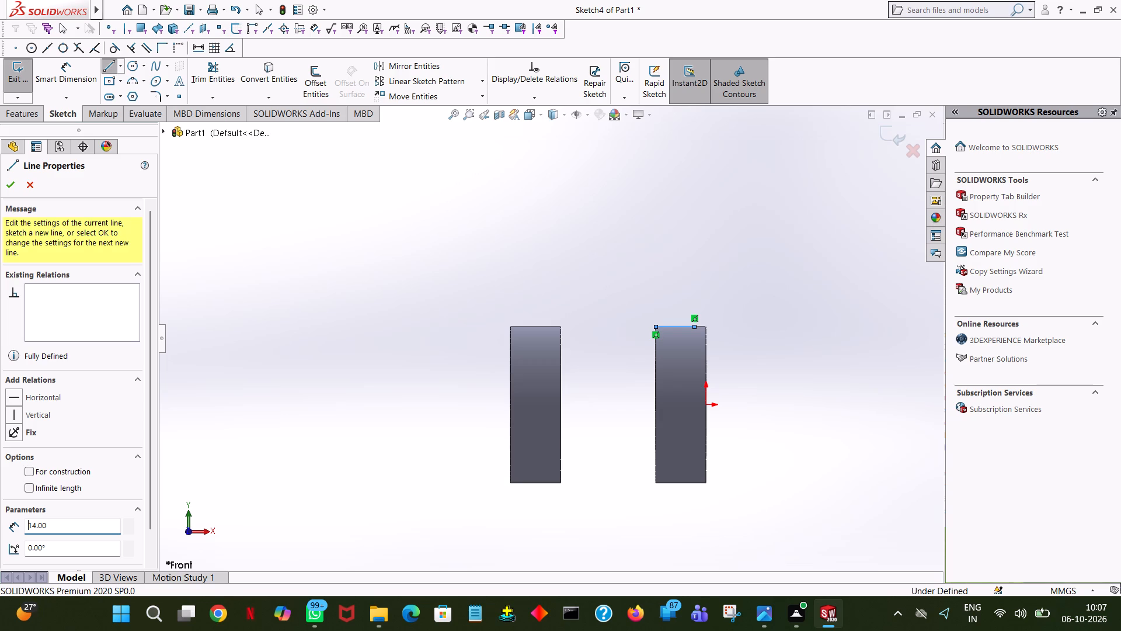
Sketch a 40 mm vertical line from the origin's level up through the free end of the 14 mm line.
{"action": "right_click", "coordinate": [691, 326]}
{"action": "left_click", "coordinate": [748, 335]}
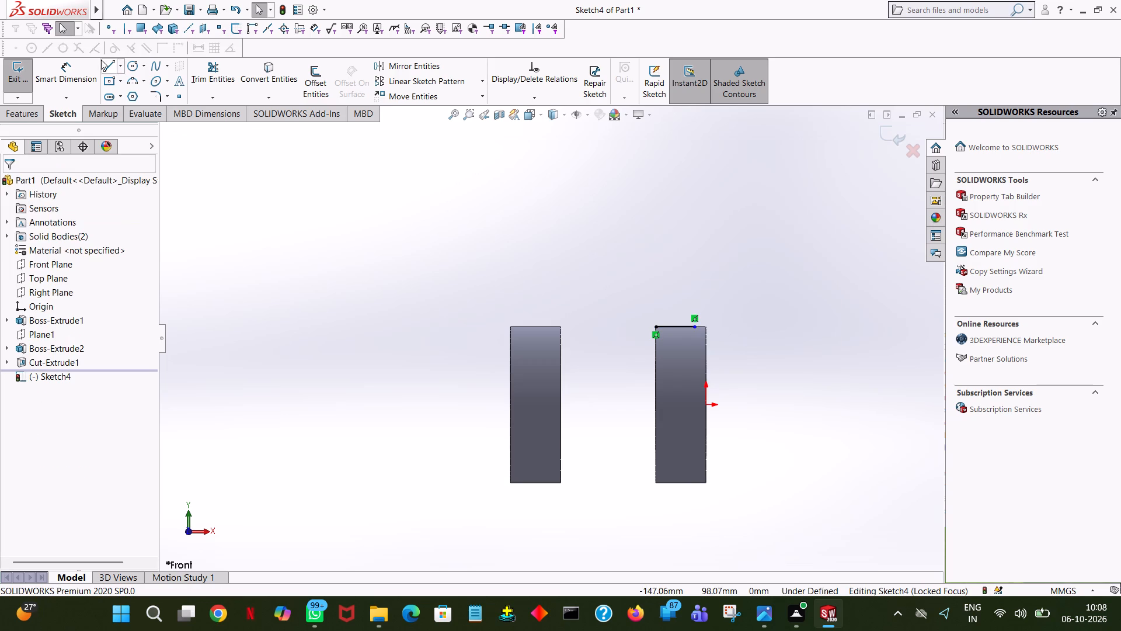
{"action": "left_click", "coordinate": [106, 67]}
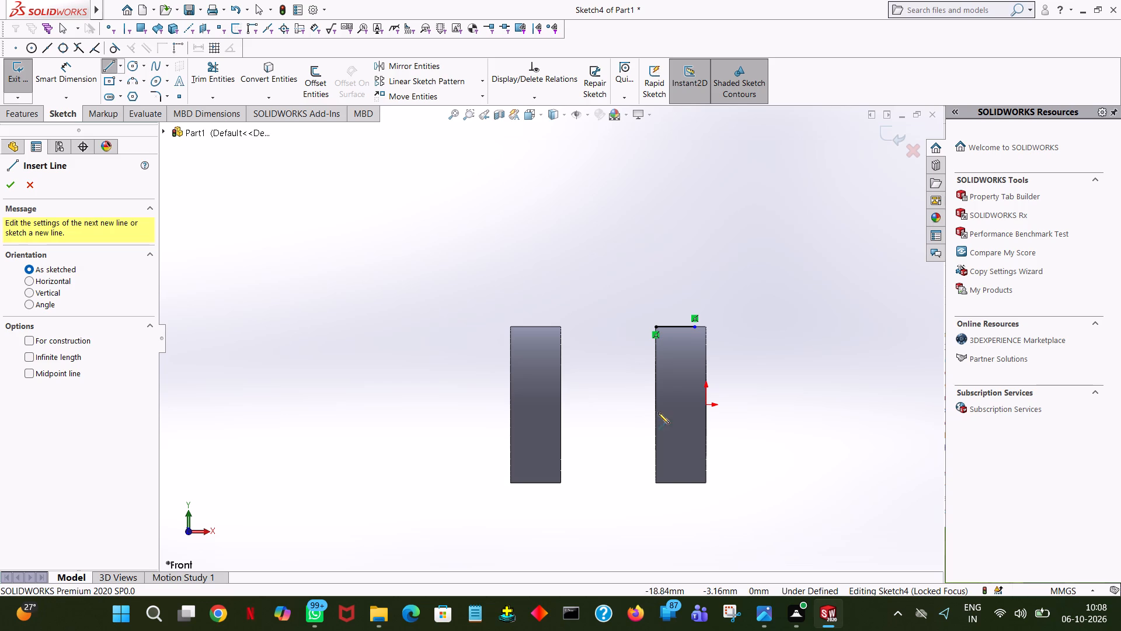
{"action": "left_click", "coordinate": [695, 404]}
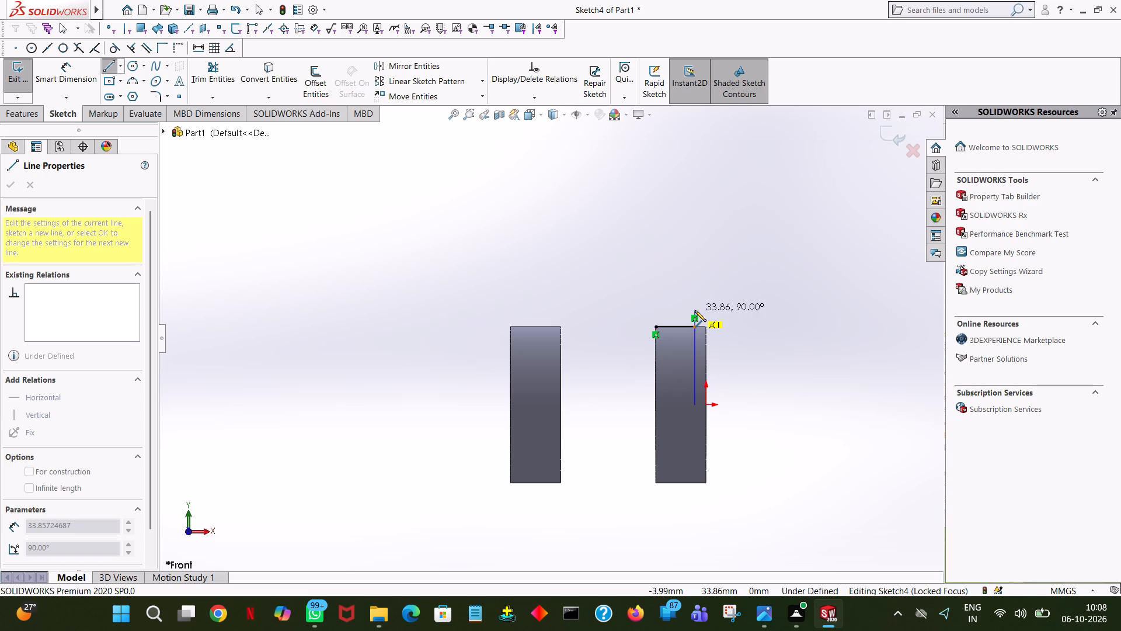
{"action": "left_click", "coordinate": [696, 279]}
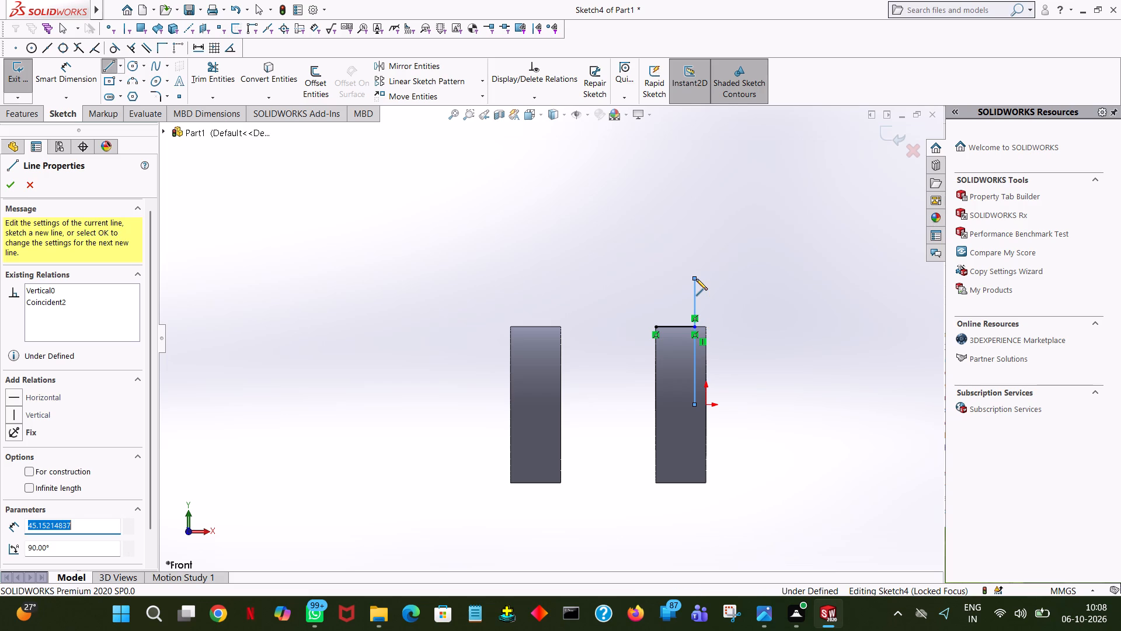
{"action": "type", "text": "40"}
{"action": "key", "text": "Return"}
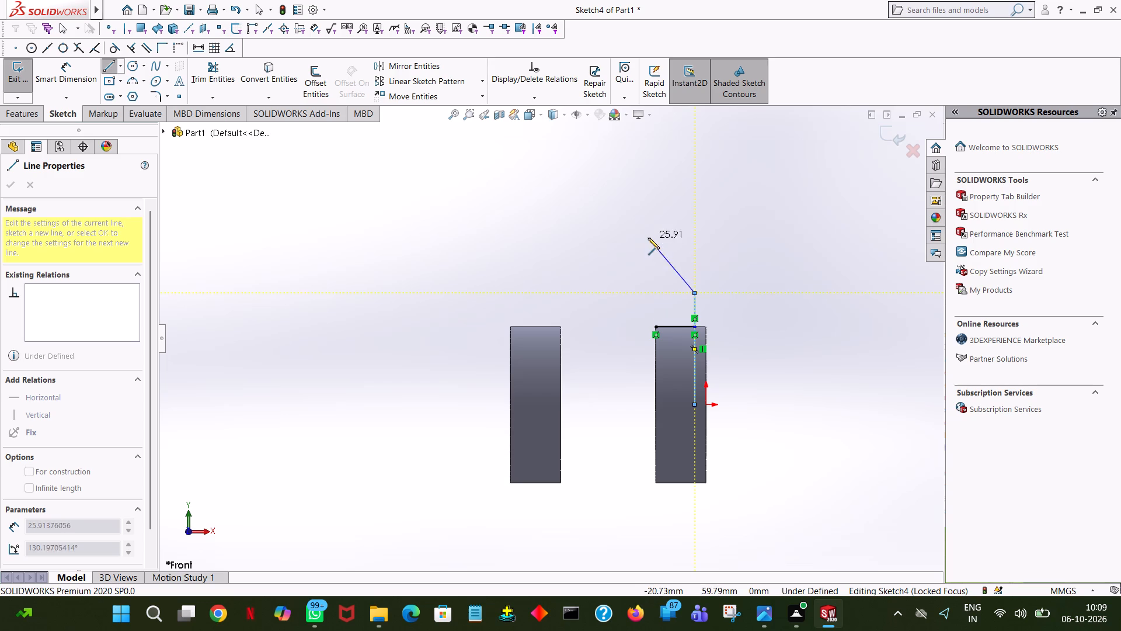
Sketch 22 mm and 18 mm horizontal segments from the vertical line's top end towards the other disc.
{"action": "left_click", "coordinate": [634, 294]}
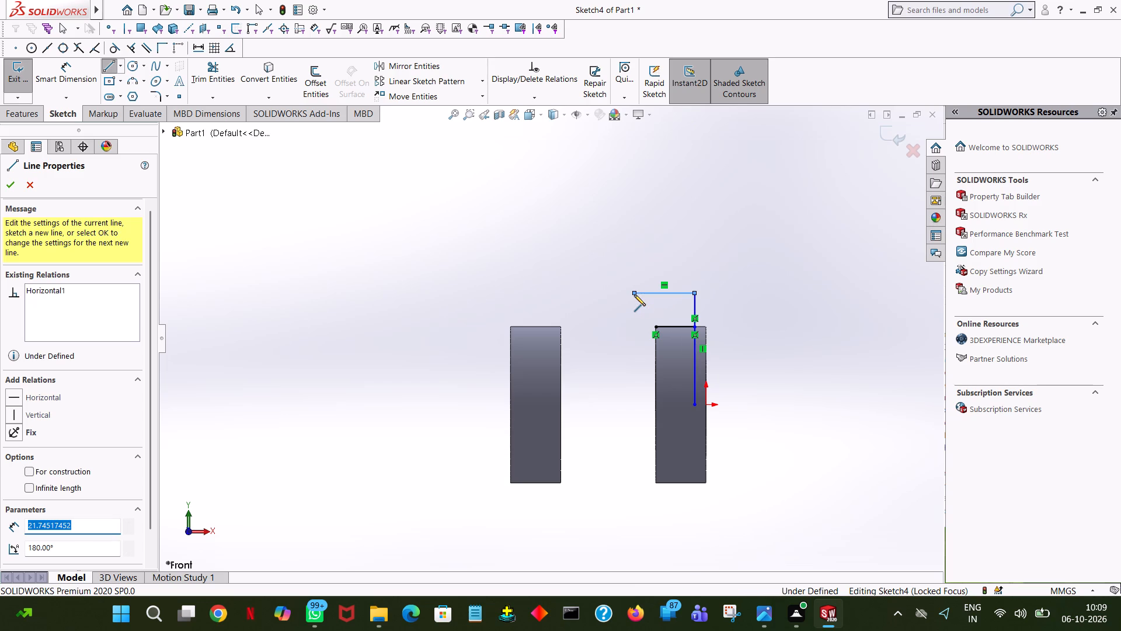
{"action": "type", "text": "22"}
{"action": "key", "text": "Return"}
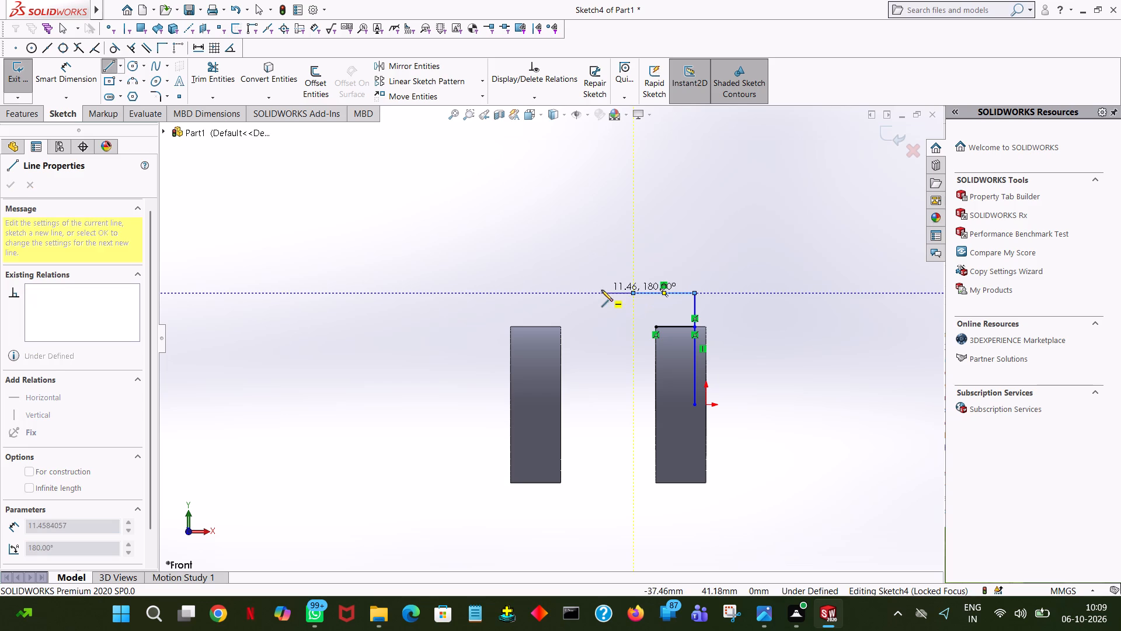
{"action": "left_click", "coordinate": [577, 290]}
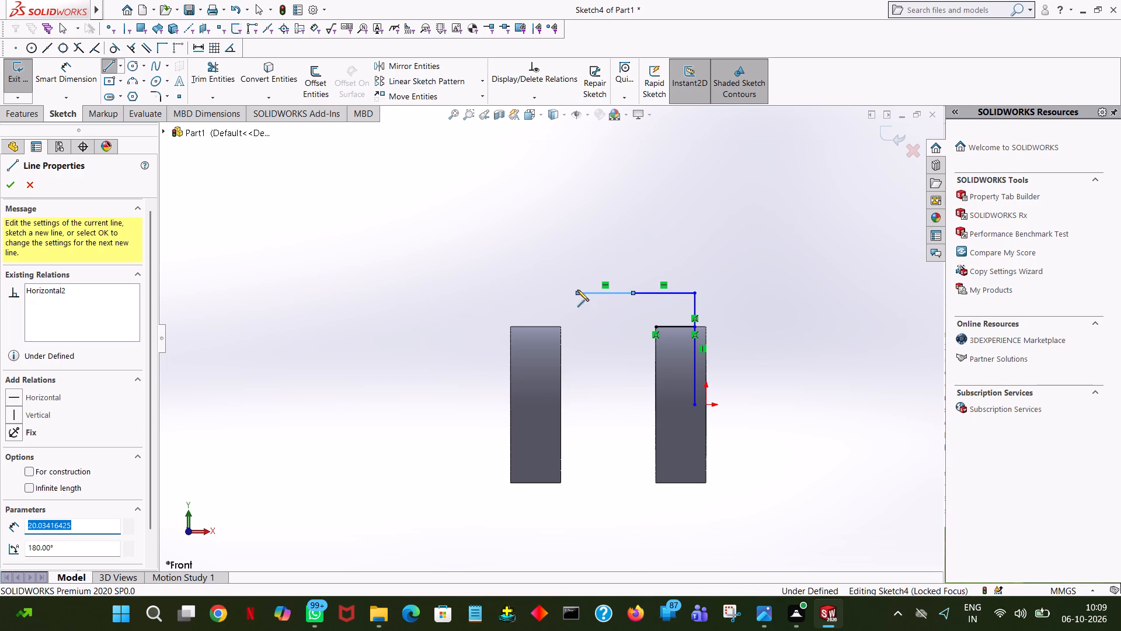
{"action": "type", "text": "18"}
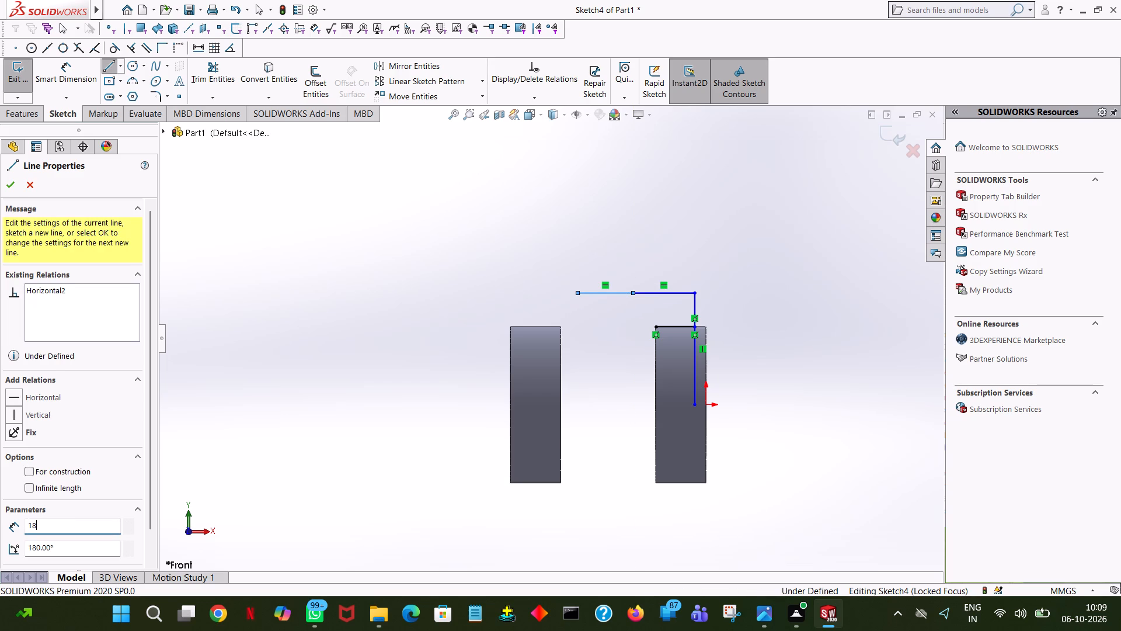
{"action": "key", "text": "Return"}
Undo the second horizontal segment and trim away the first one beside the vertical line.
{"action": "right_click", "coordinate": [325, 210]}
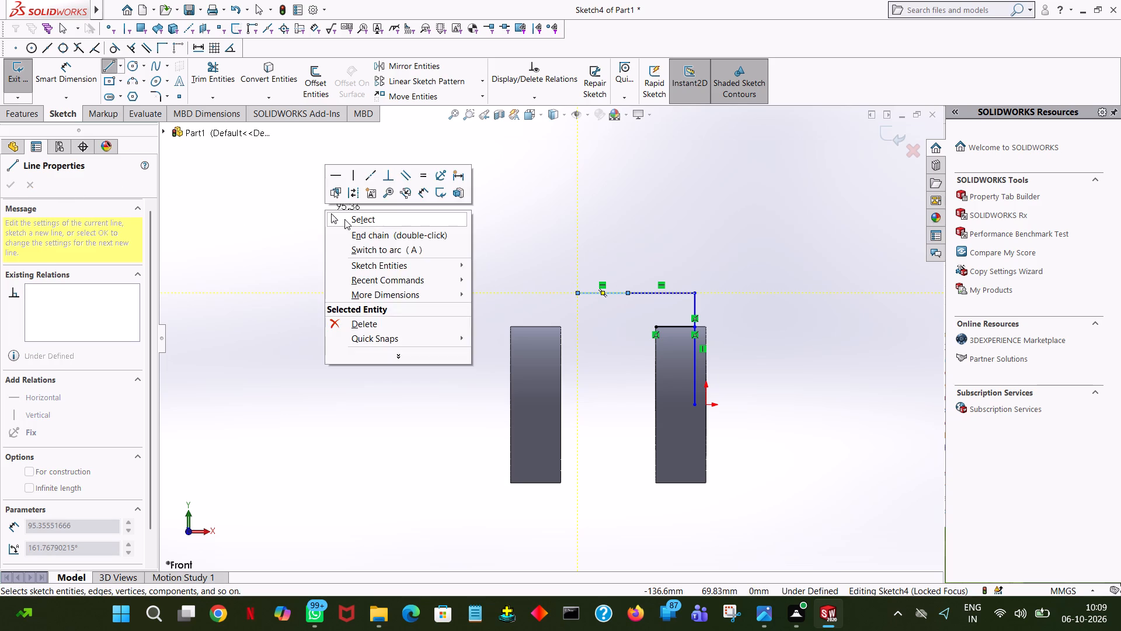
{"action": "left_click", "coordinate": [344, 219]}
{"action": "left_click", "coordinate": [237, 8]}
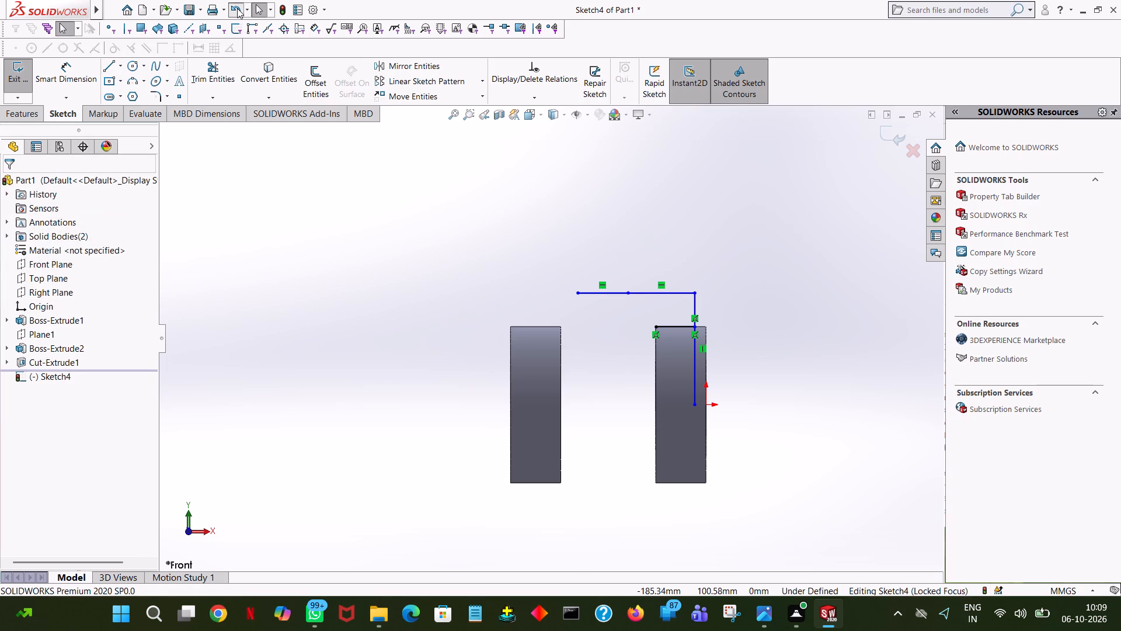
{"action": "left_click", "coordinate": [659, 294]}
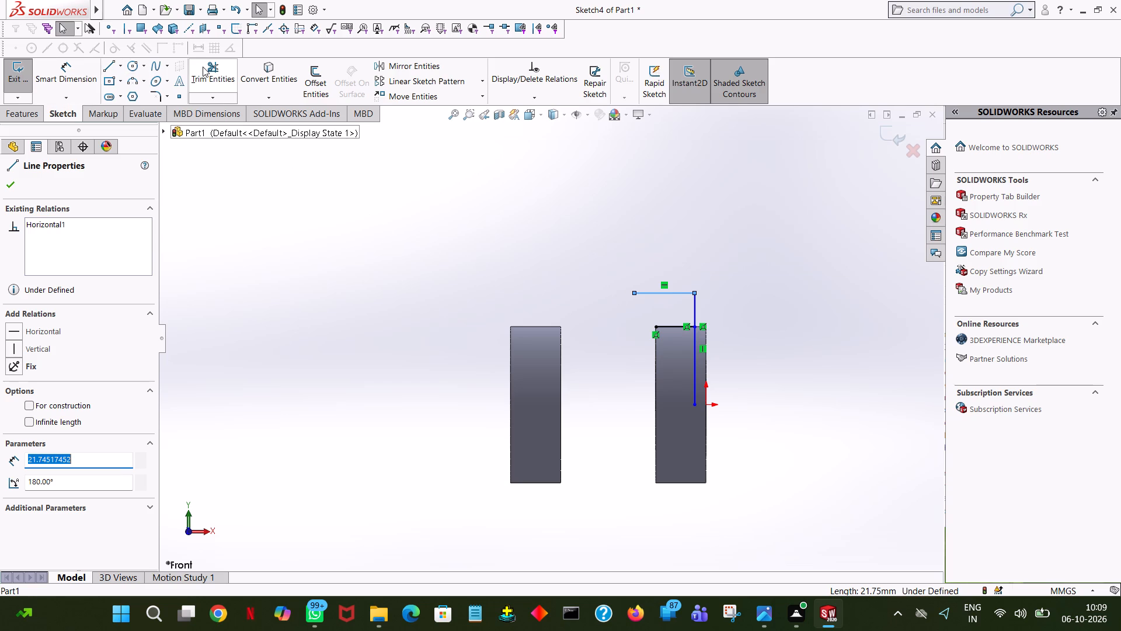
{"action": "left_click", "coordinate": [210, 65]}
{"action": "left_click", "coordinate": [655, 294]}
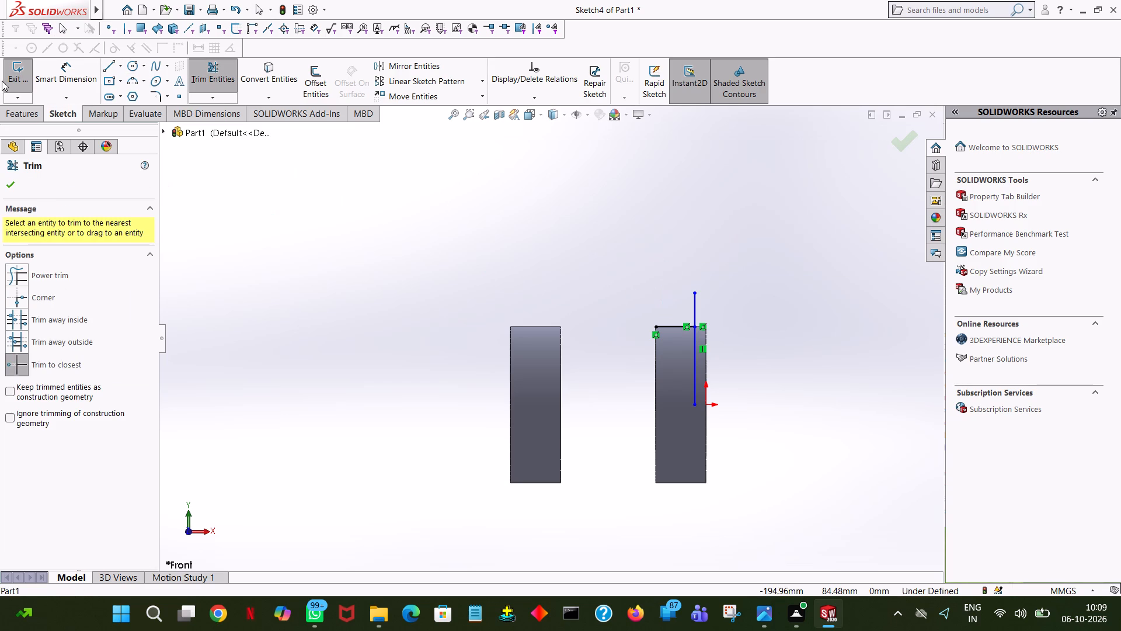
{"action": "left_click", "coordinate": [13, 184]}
Sketch a horizontal line of 22+18+22 mm from the 40 mm vertical line's top end towards the other disc.
{"action": "left_click", "coordinate": [110, 68]}
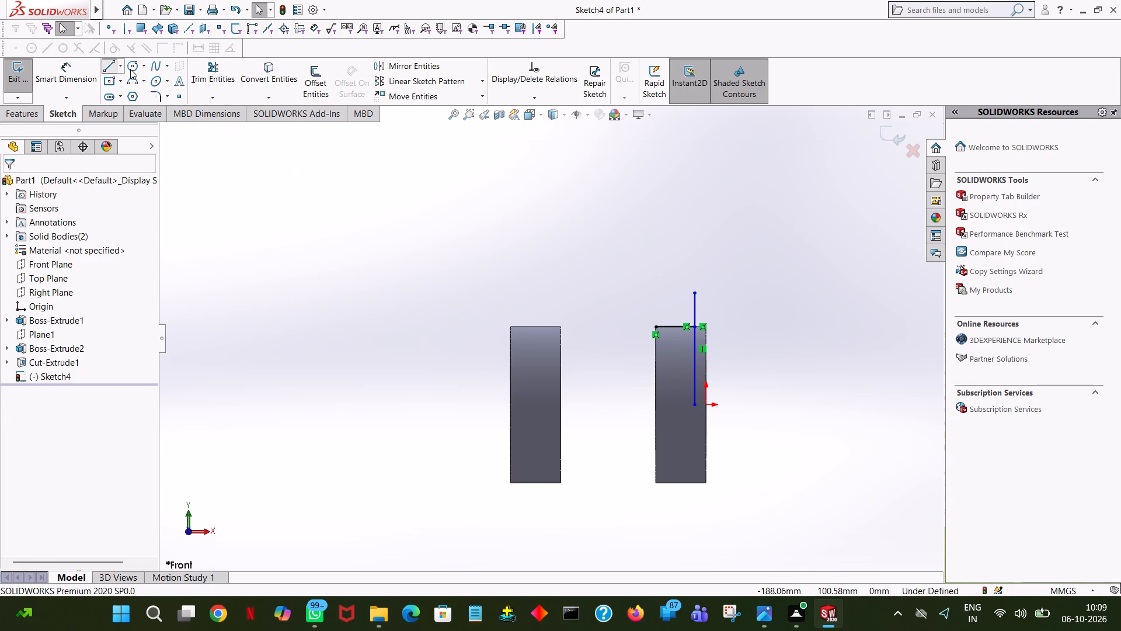
{"action": "left_click", "coordinate": [695, 292]}
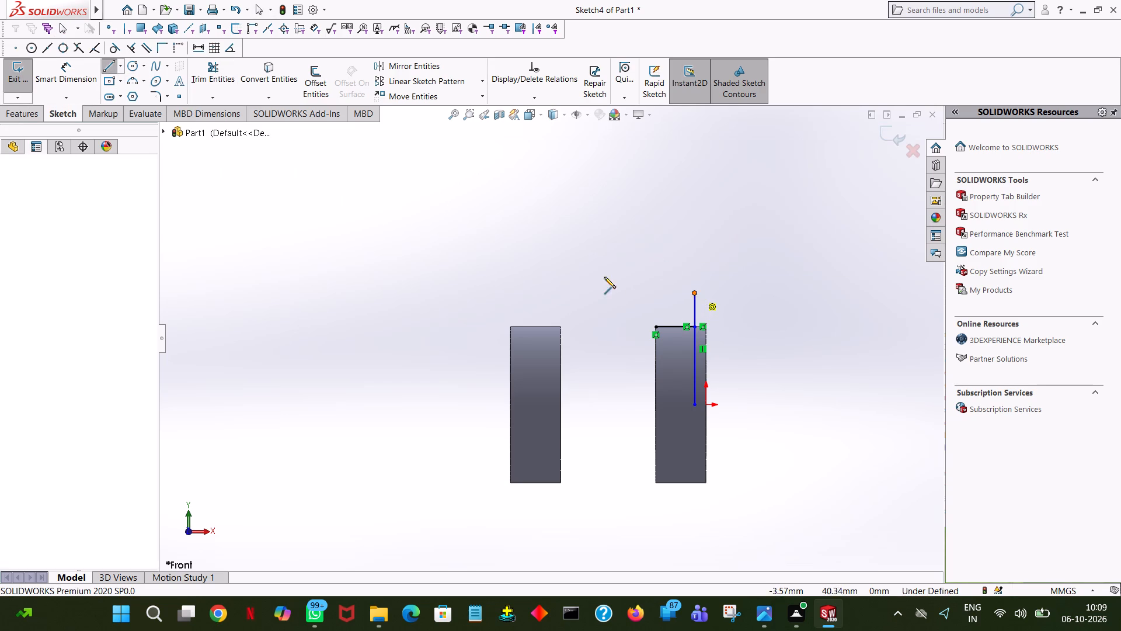
{"action": "left_click", "coordinate": [523, 293]}
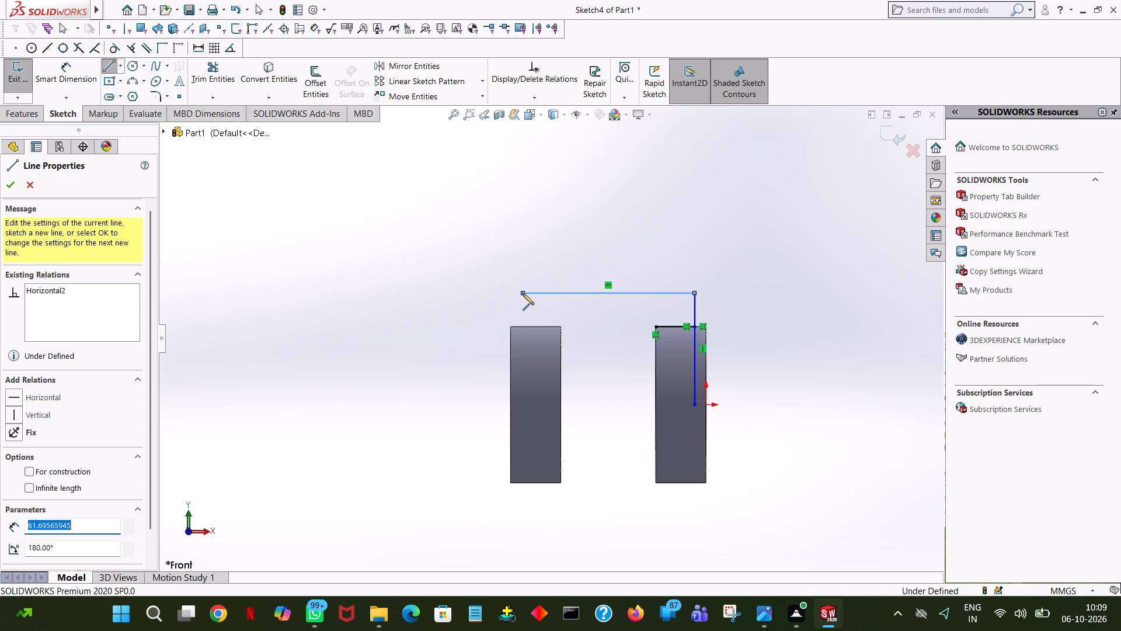
{"action": "type", "text": "24+"}
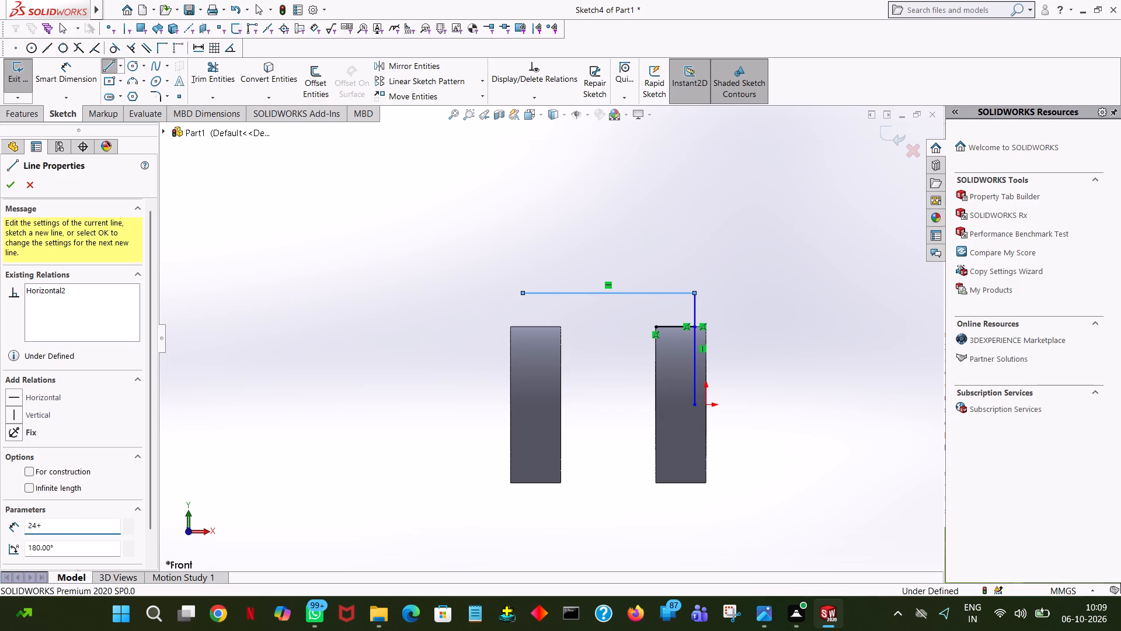
{"action": "key", "text": "BackSpace"}
{"action": "key", "text": "BackSpace"}
{"action": "key", "text": "2"}
{"action": "key", "text": "plus"}
{"action": "type", "text": "18"}
{"action": "key", "text": "plus"}
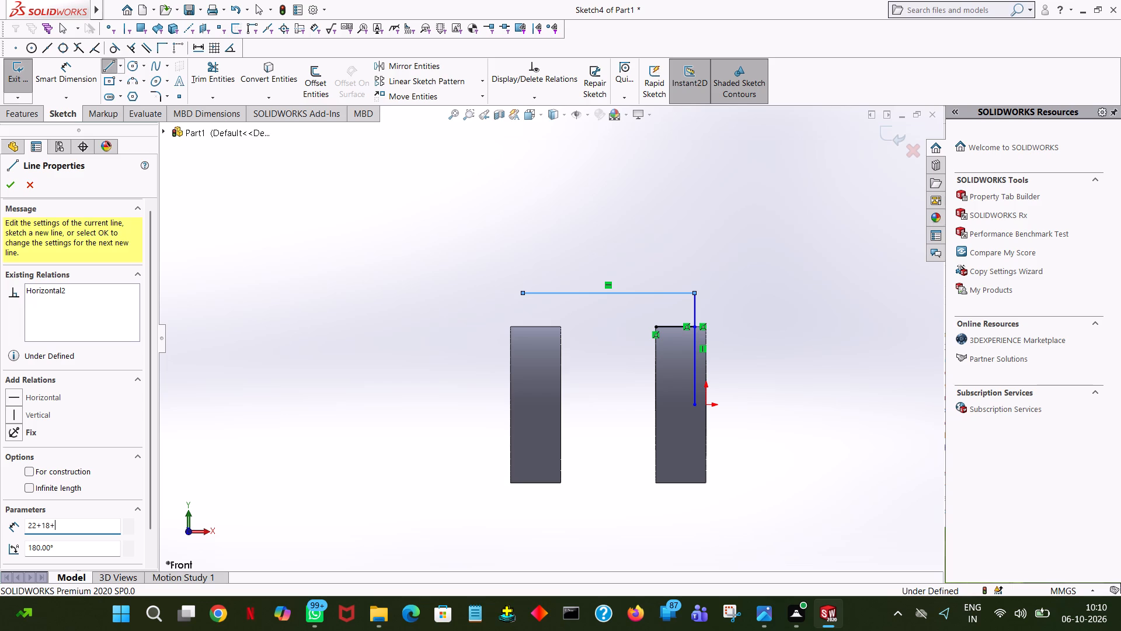
{"action": "type", "text": "22"}
{"action": "key", "text": "Return"}
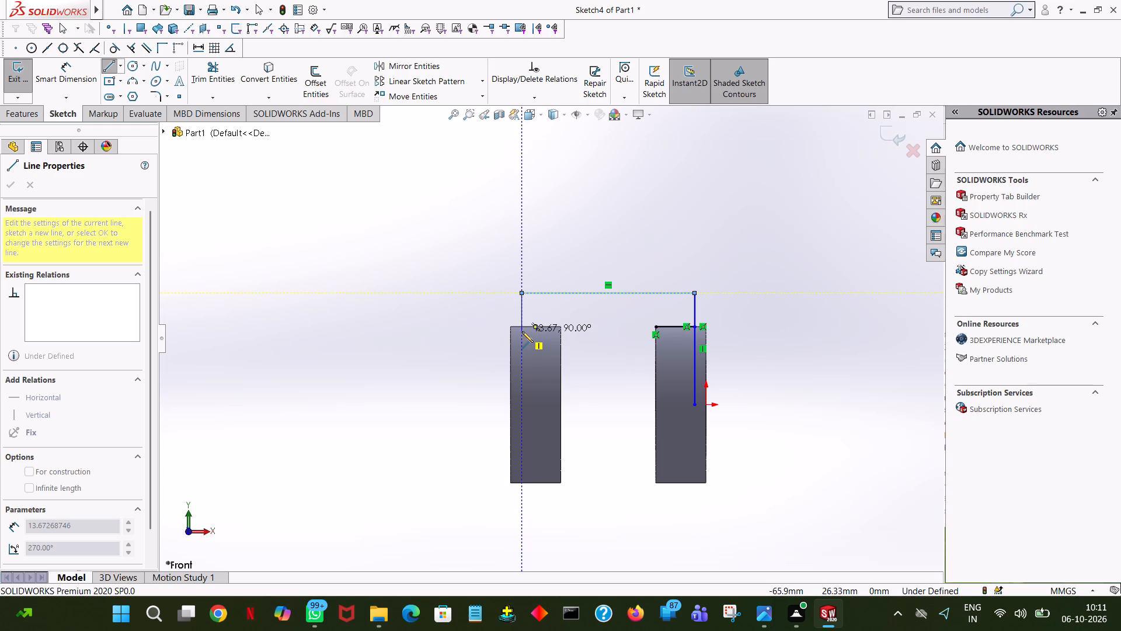
Sketch a 14 mm vertical line downward from the long horizontal line's free end into the other disc.
{"action": "left_click", "coordinate": [524, 339]}
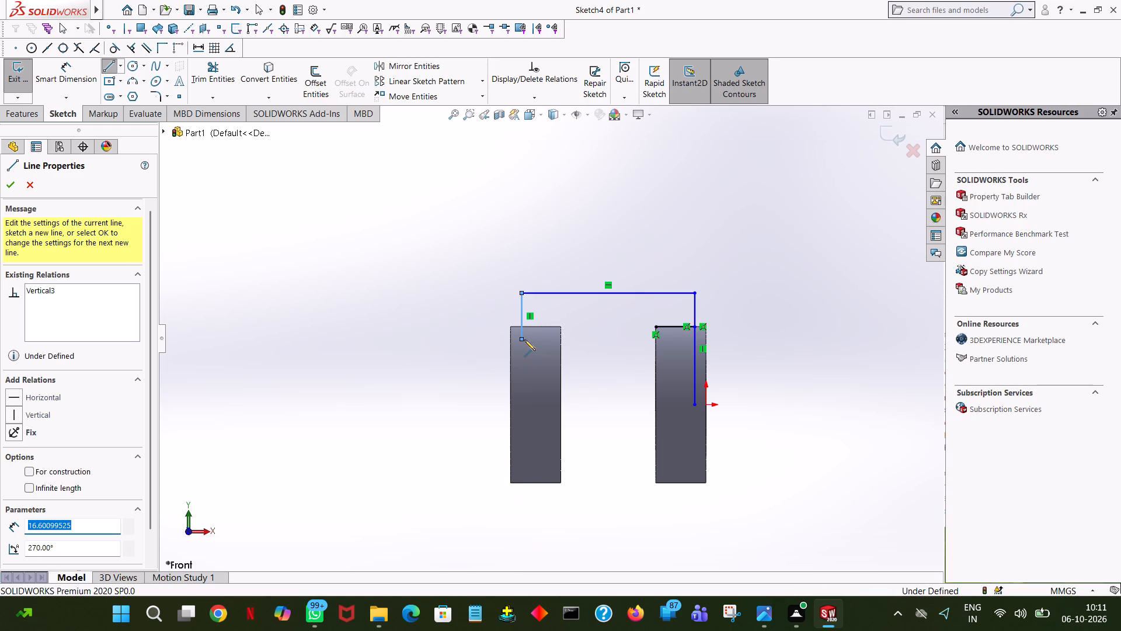
{"action": "type", "text": "14"}
{"action": "key", "text": "Return"}
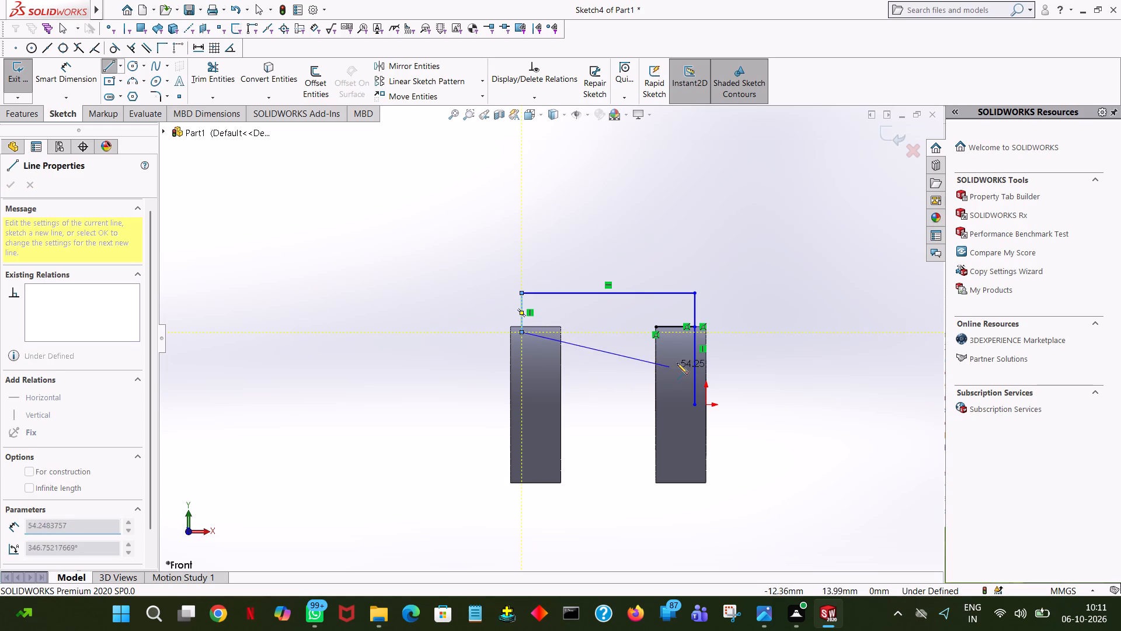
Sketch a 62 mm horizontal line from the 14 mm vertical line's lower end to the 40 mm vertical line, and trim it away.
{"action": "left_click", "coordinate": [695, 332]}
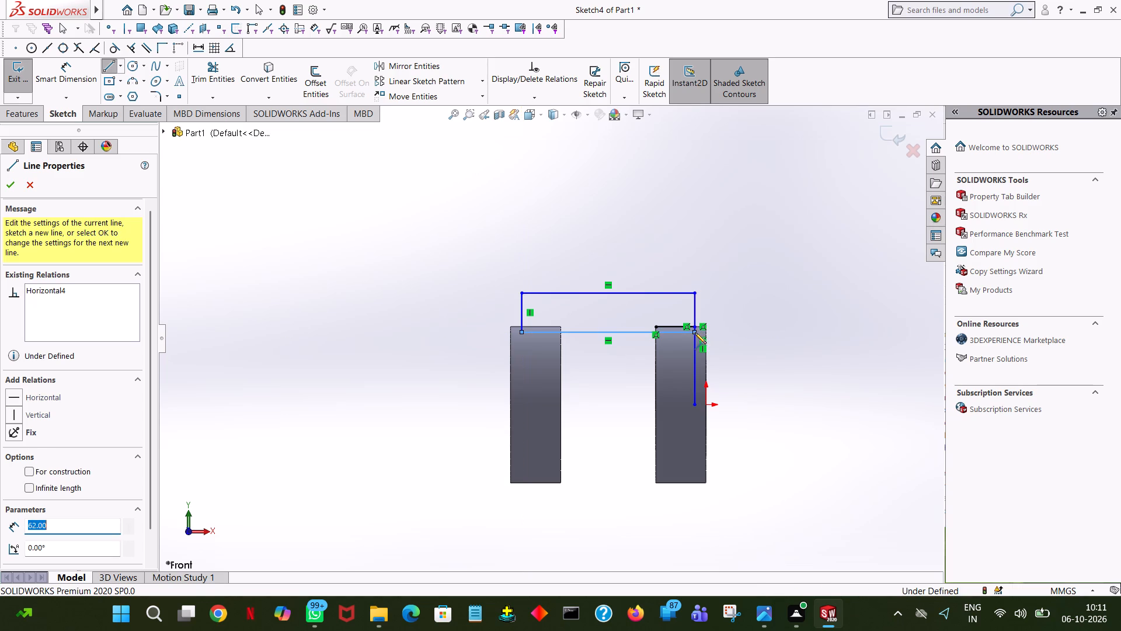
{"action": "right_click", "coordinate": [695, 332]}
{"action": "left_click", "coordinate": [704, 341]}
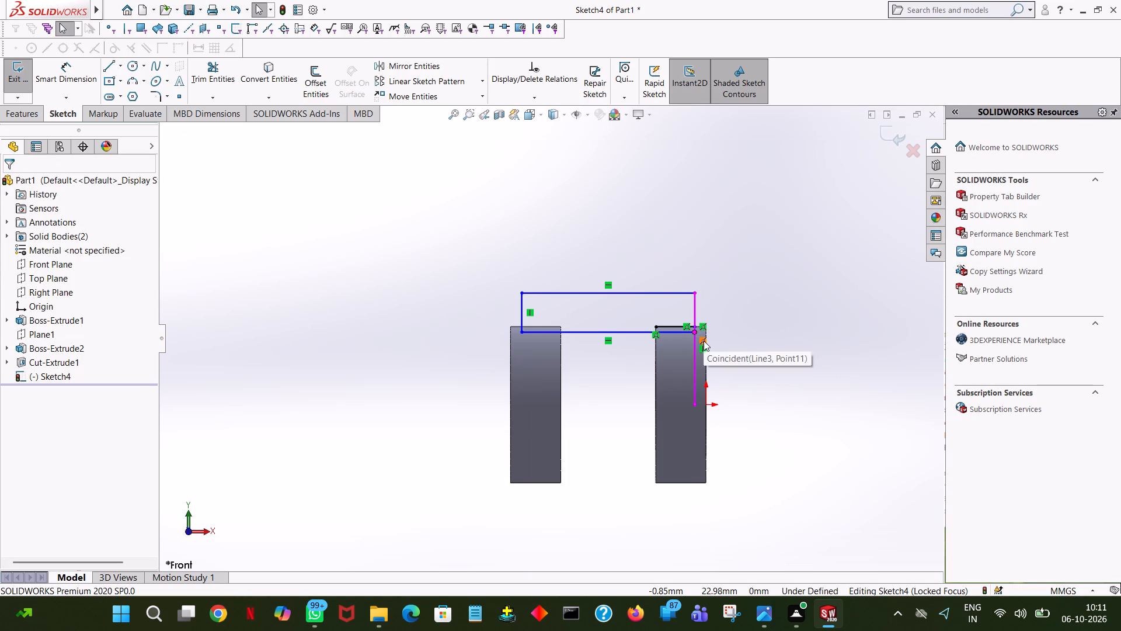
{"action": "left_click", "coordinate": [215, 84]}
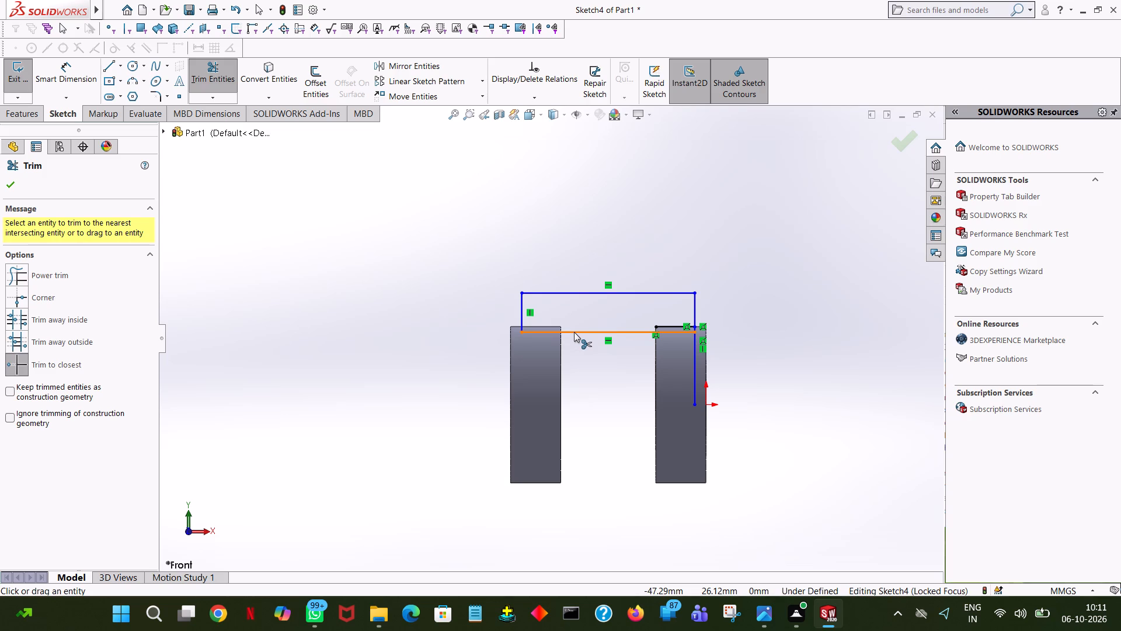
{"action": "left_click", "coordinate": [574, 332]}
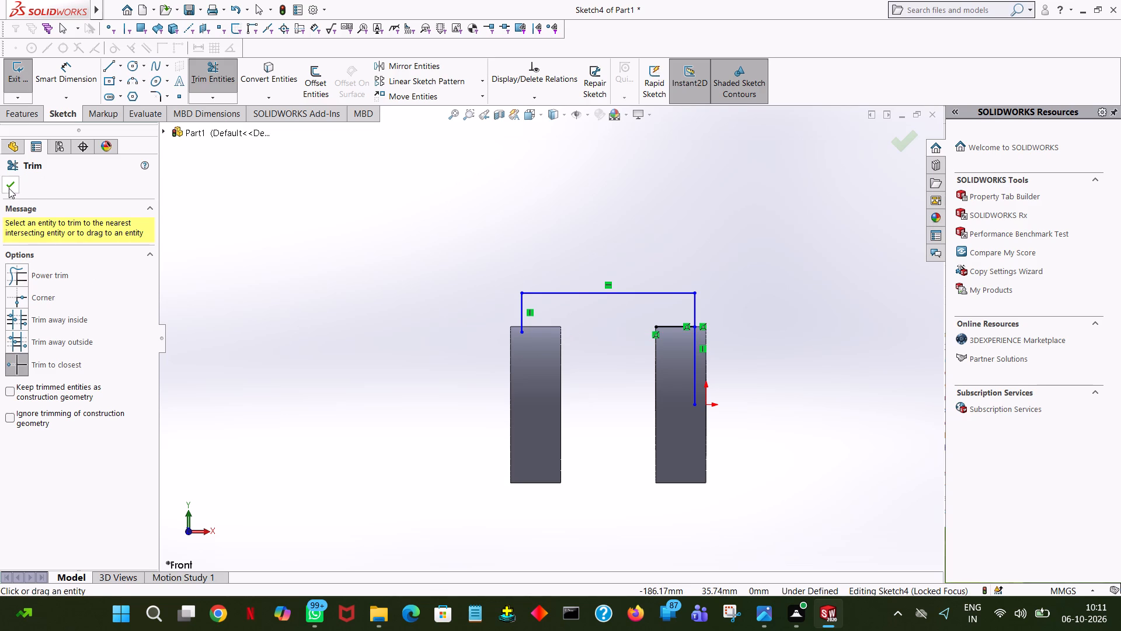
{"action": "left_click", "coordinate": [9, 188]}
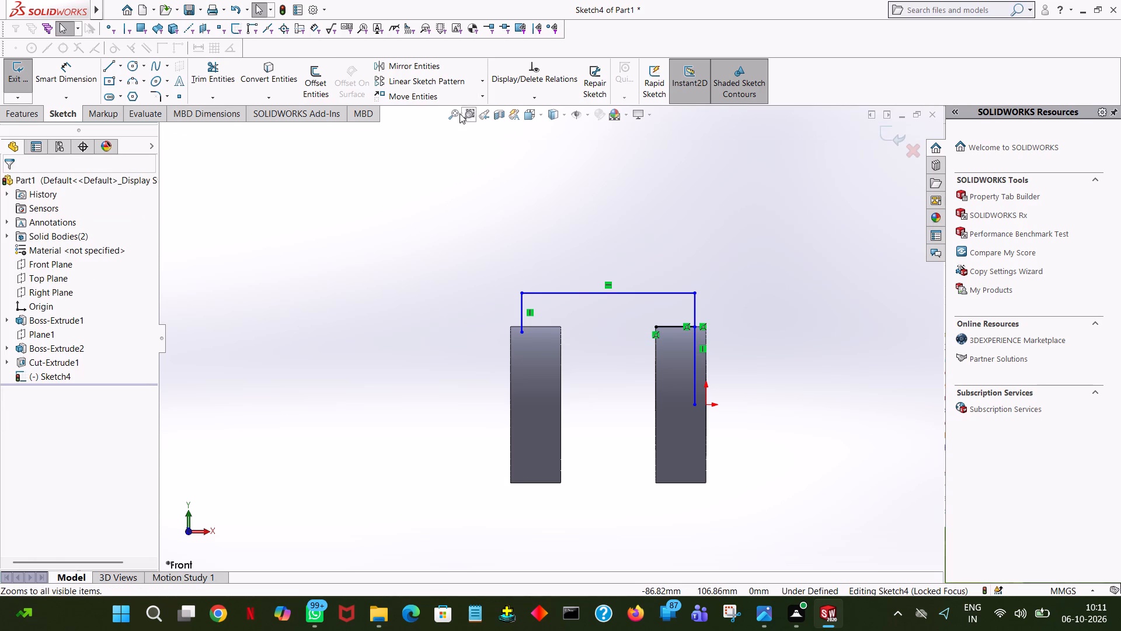
From the 14 mm vertical line's lower end, sketch connected lines 14 mm horizontal, 2 mm up and 34 mm across to the other disc.
{"action": "left_click", "coordinate": [458, 114]}
{"action": "left_click", "coordinate": [107, 67]}
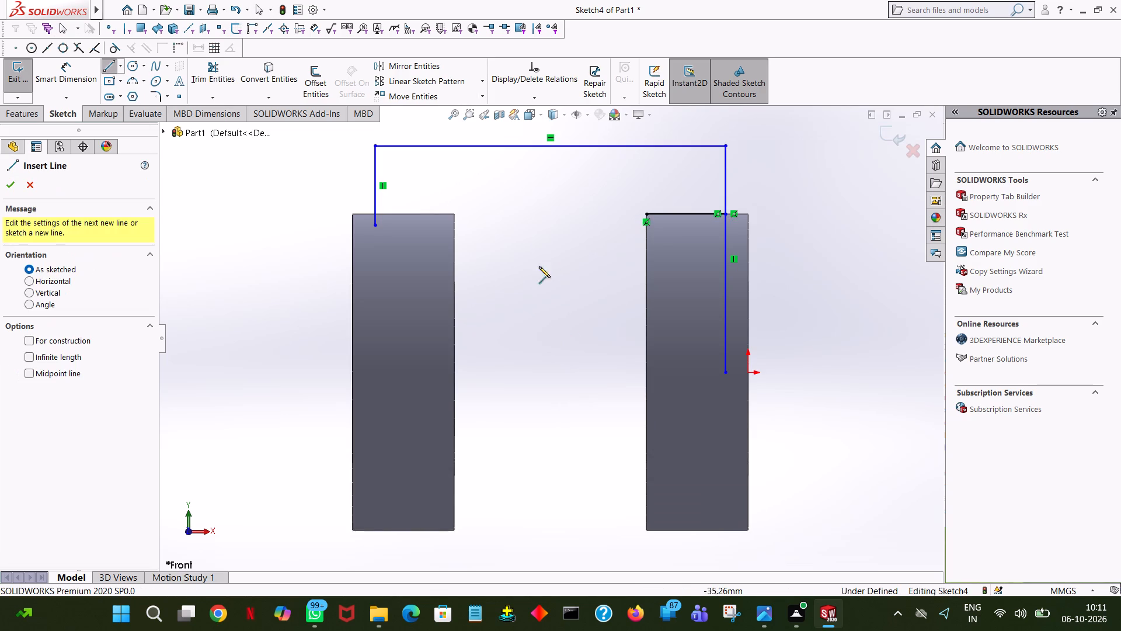
{"action": "left_click", "coordinate": [375, 225]}
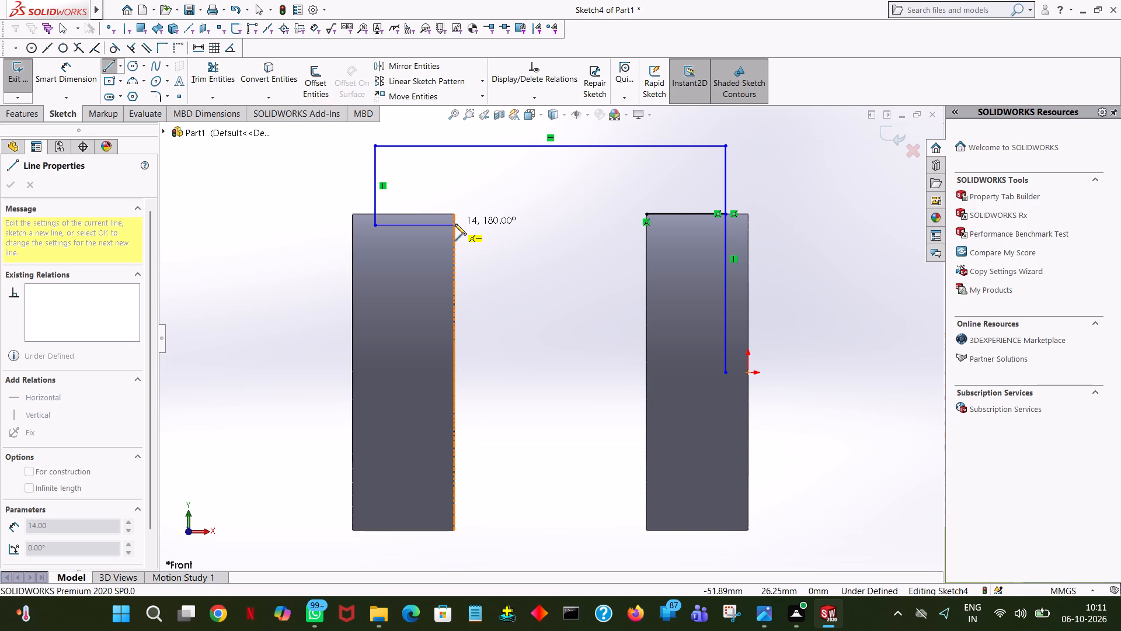
{"action": "left_click", "coordinate": [455, 224]}
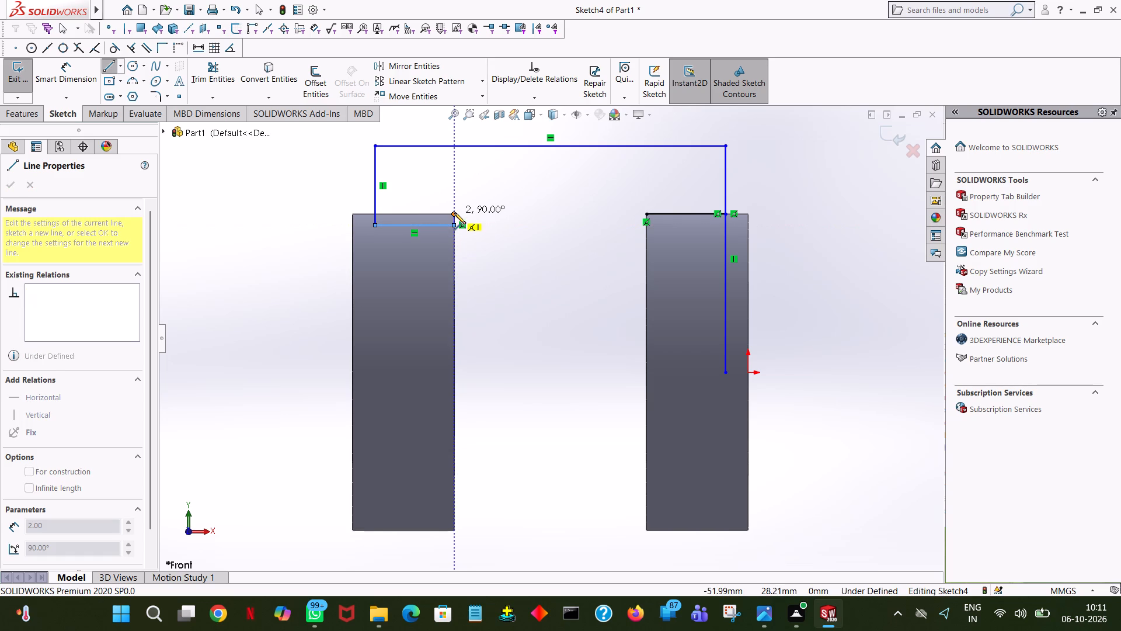
{"action": "left_click", "coordinate": [454, 213]}
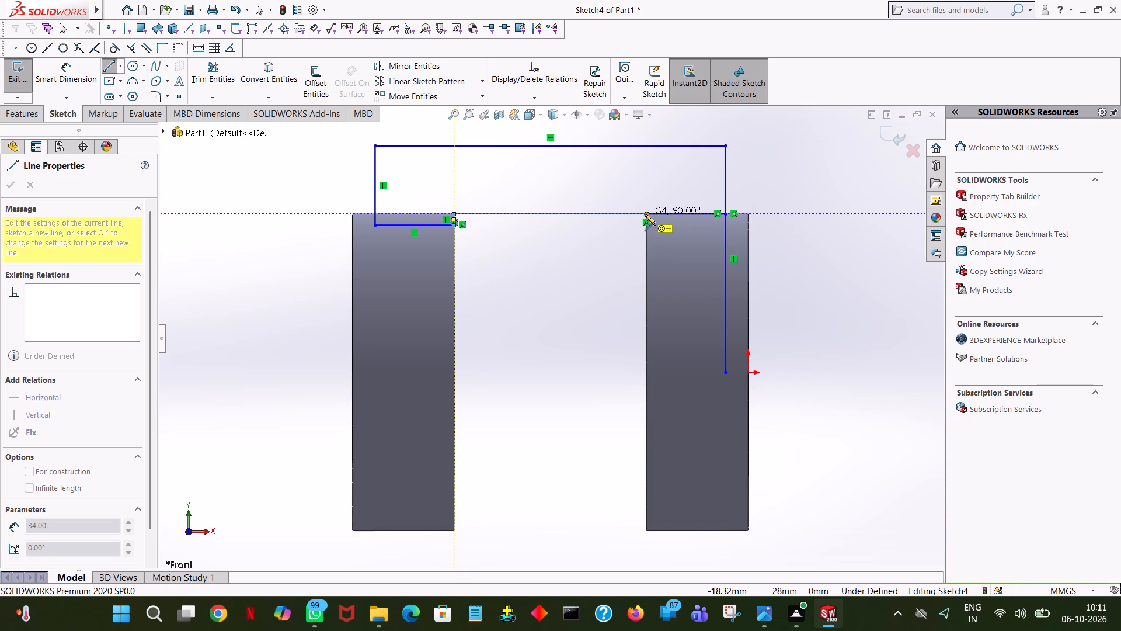
{"action": "left_click", "coordinate": [645, 214]}
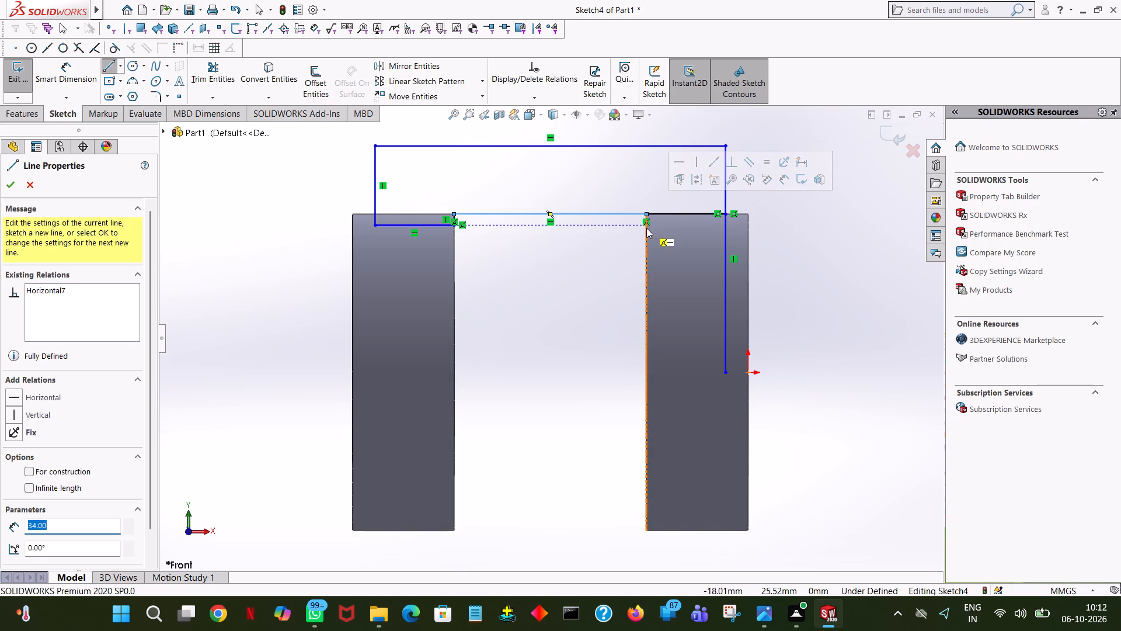
{"action": "left_click", "coordinate": [15, 190]}
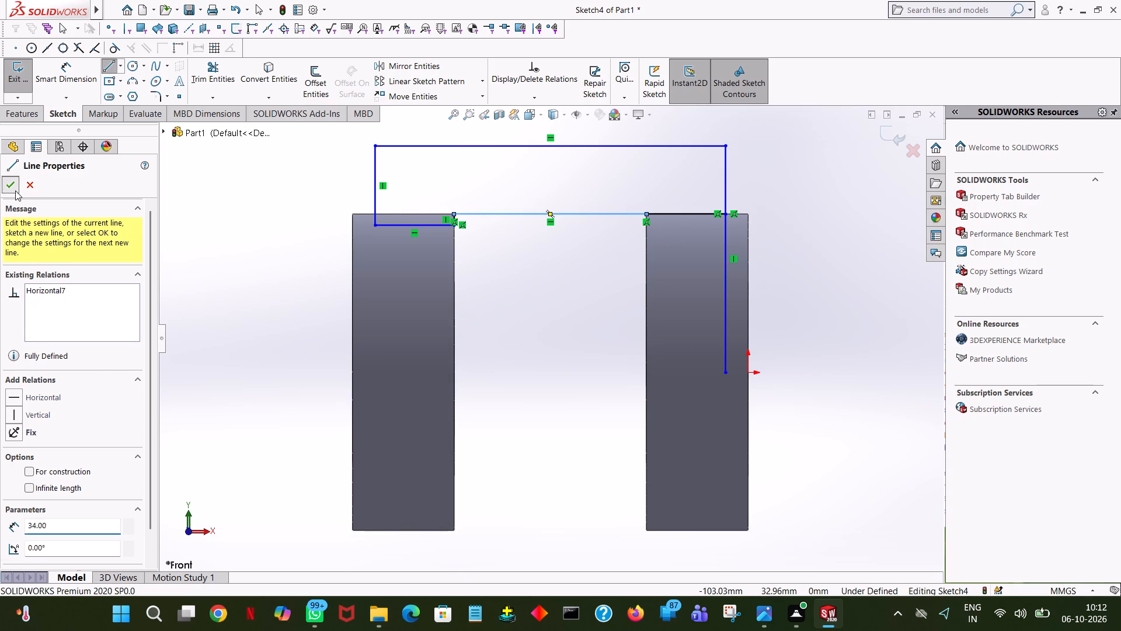
Sketch a 2 mm vertical line down from the 34 mm line's free end, continuing with a 14 mm horizontal line to the long vertical line.
{"action": "left_click", "coordinate": [111, 68]}
{"action": "left_click", "coordinate": [106, 67]}
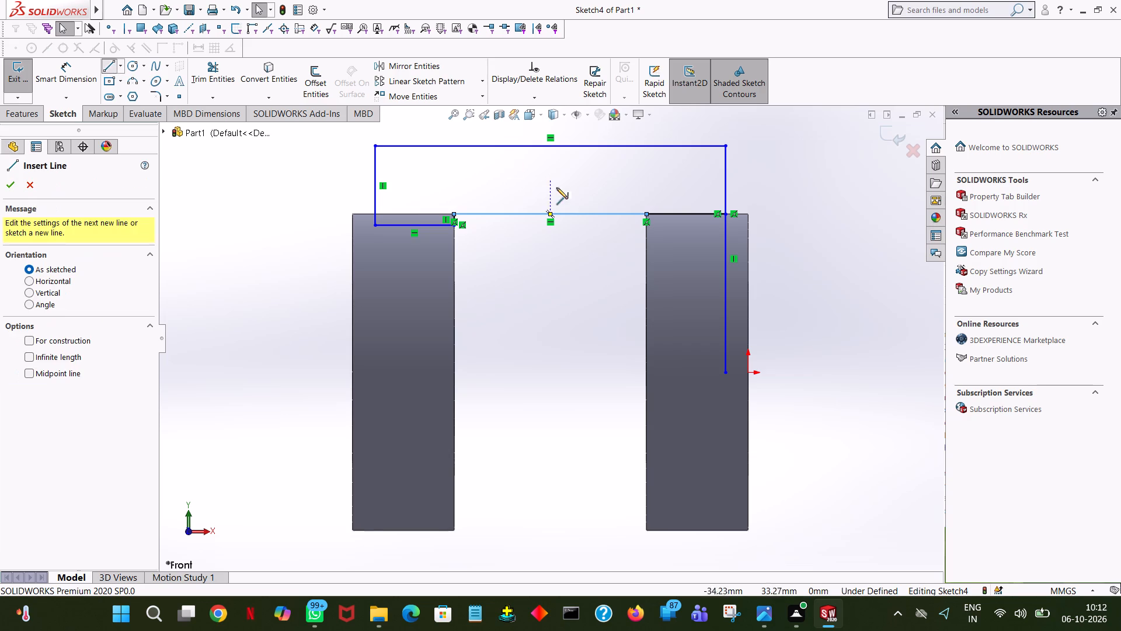
{"action": "left_click", "coordinate": [645, 214]}
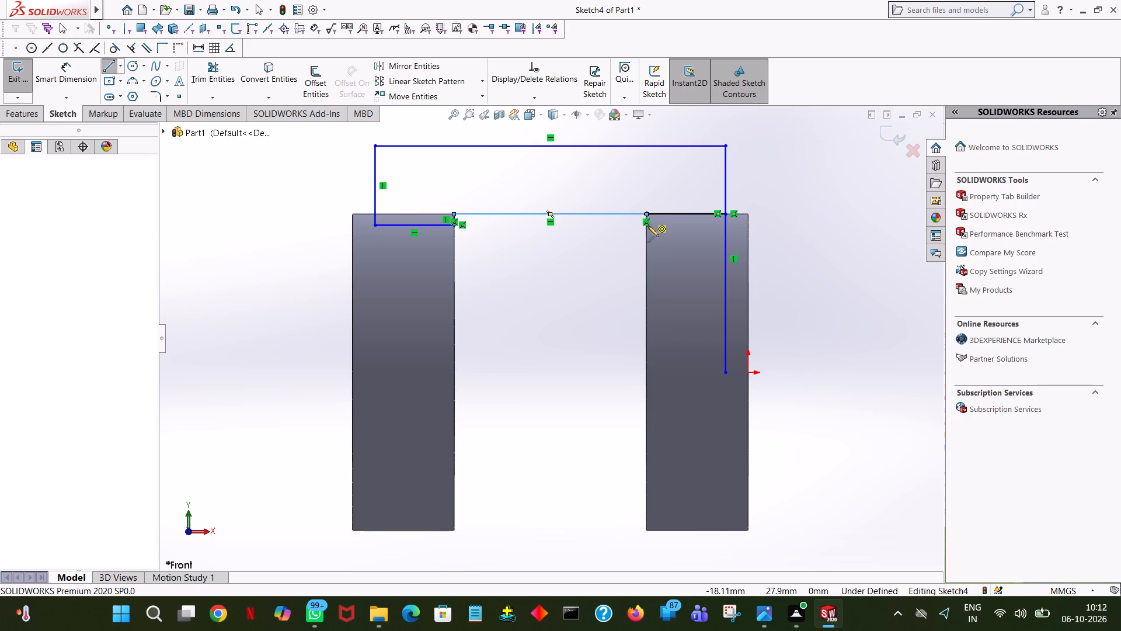
{"action": "left_click", "coordinate": [647, 237]}
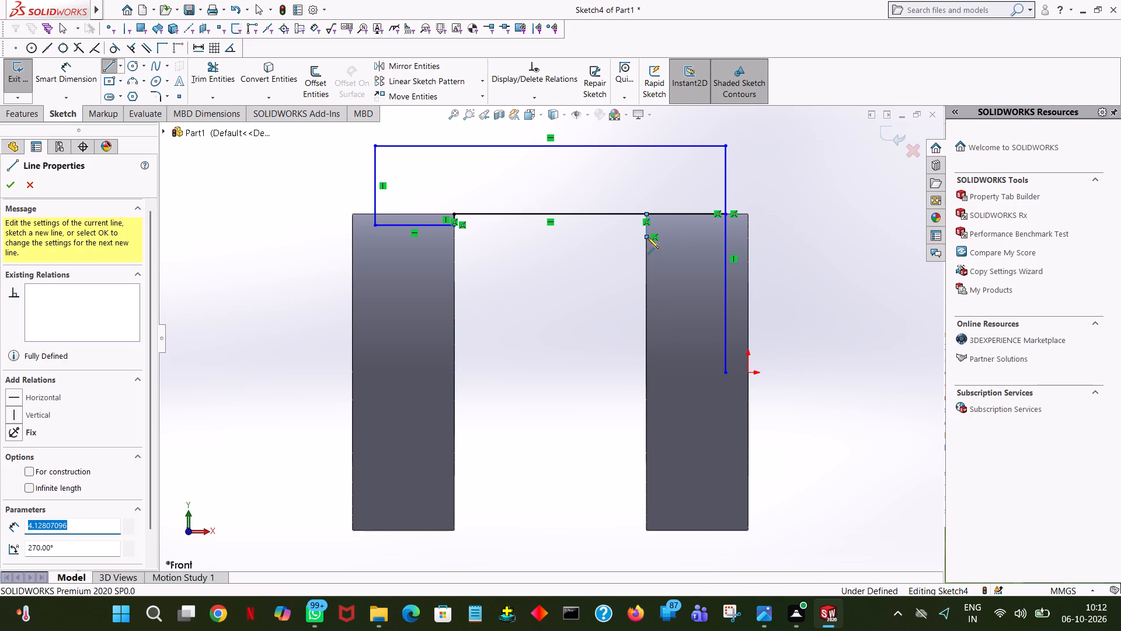
{"action": "key", "text": "2"}
{"action": "key", "text": "Return"}
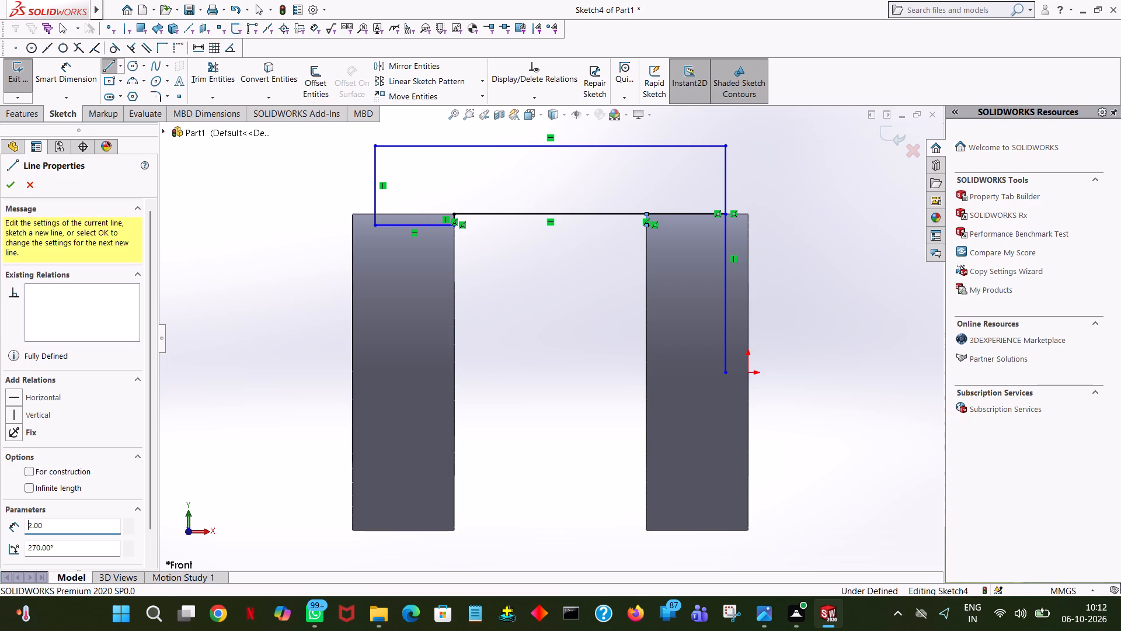
{"action": "left_click", "coordinate": [724, 226]}
{"action": "right_click", "coordinate": [724, 226]}
{"action": "left_click", "coordinate": [737, 235]}
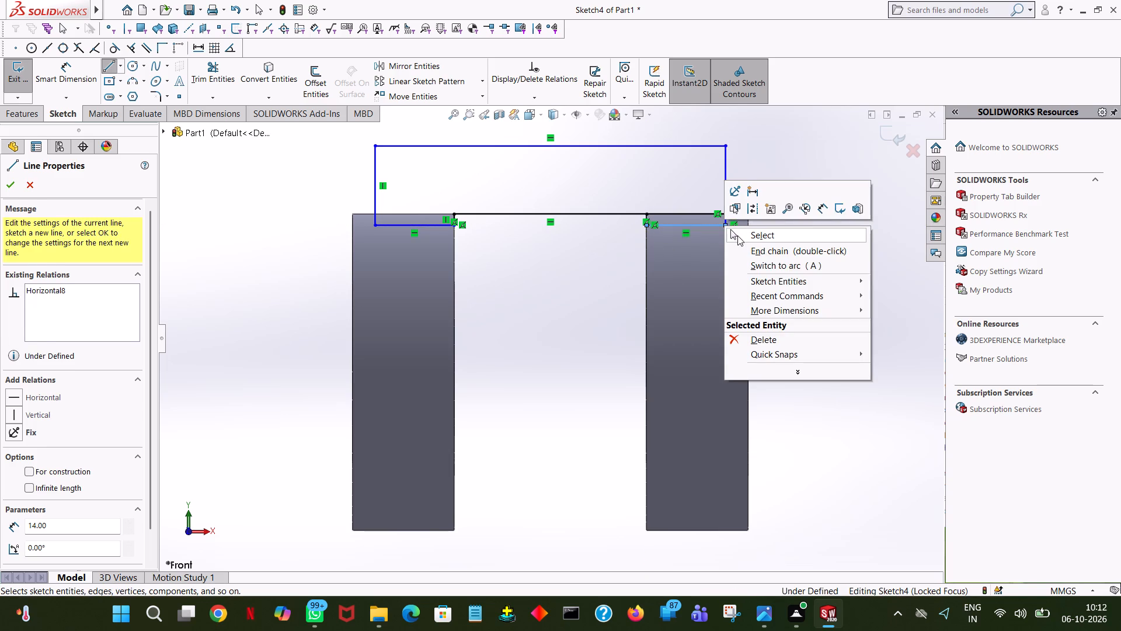
Trim the long vertical line's excess below the bridge profile and the leftover horizontal segment along the origin-side disc's top edge.
{"action": "left_click", "coordinate": [203, 86]}
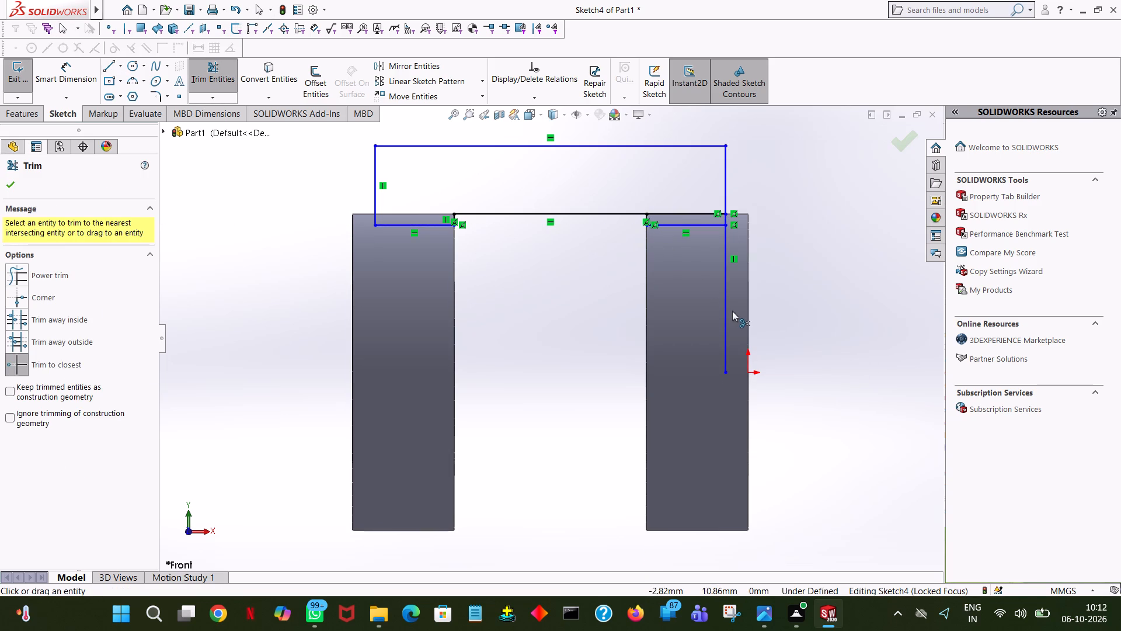
{"action": "left_click", "coordinate": [727, 310]}
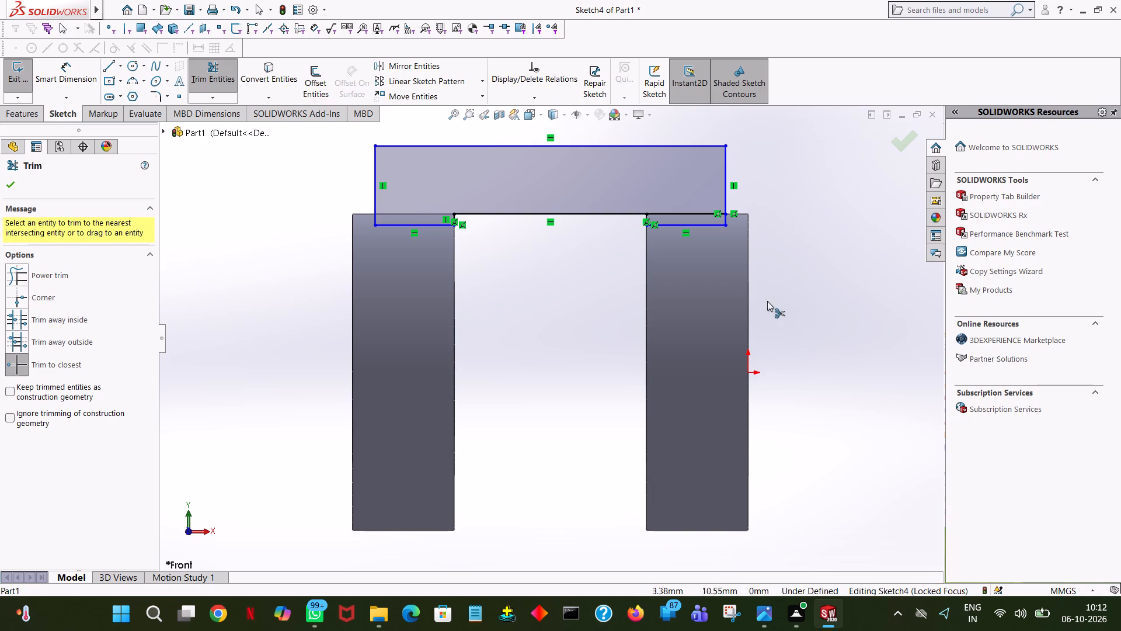
{"action": "left_click", "coordinate": [695, 213]}
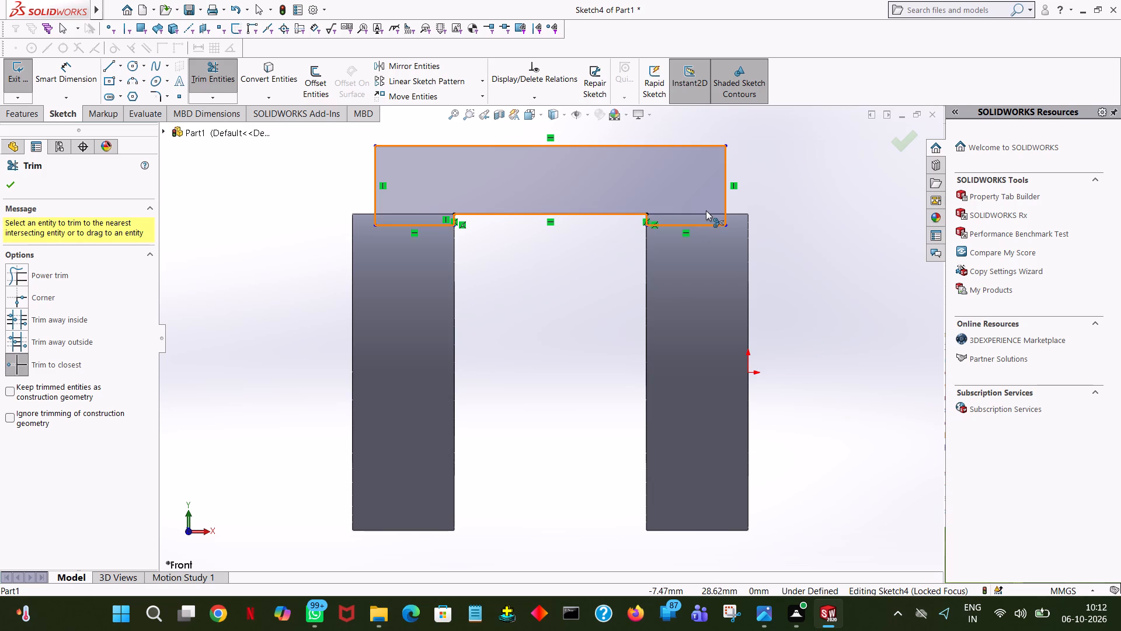
{"action": "left_click", "coordinate": [706, 210]}
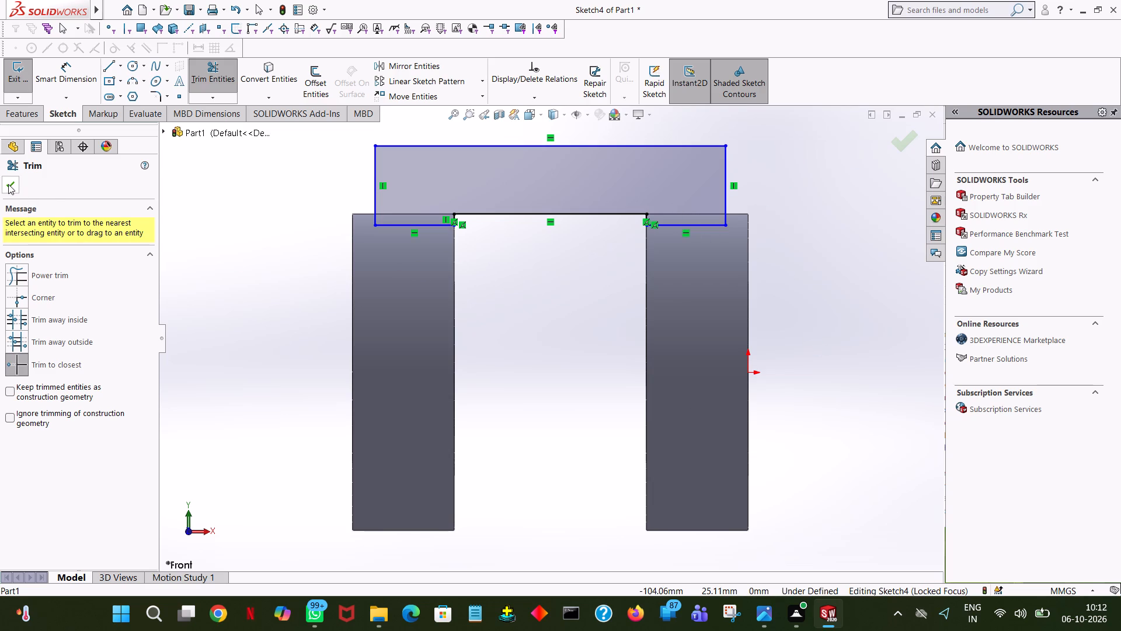
{"action": "left_click", "coordinate": [8, 184]}
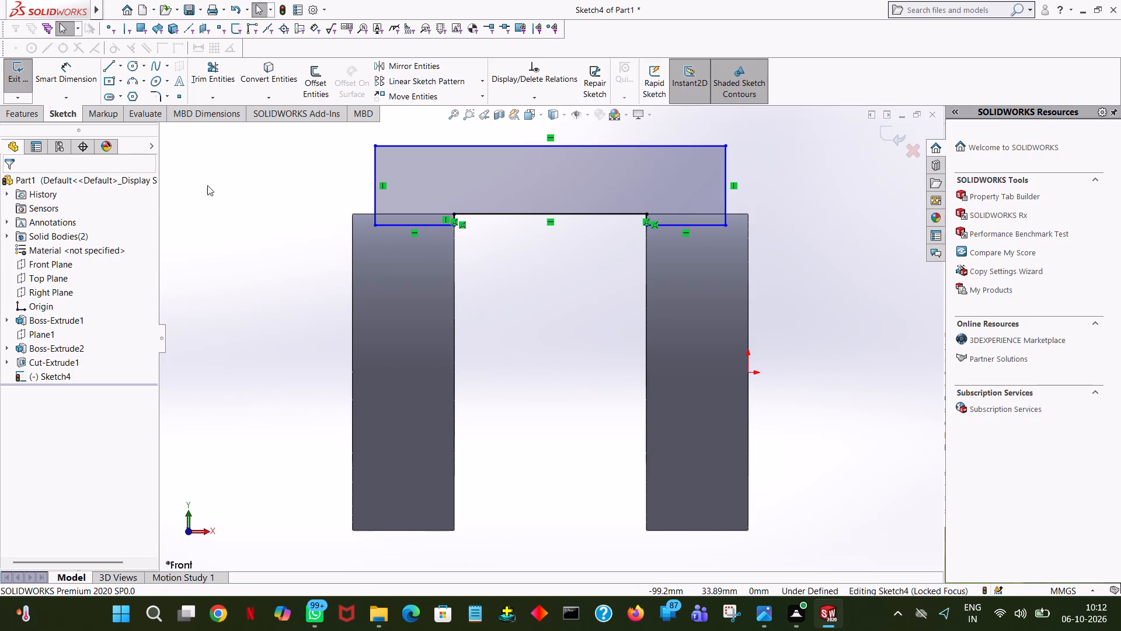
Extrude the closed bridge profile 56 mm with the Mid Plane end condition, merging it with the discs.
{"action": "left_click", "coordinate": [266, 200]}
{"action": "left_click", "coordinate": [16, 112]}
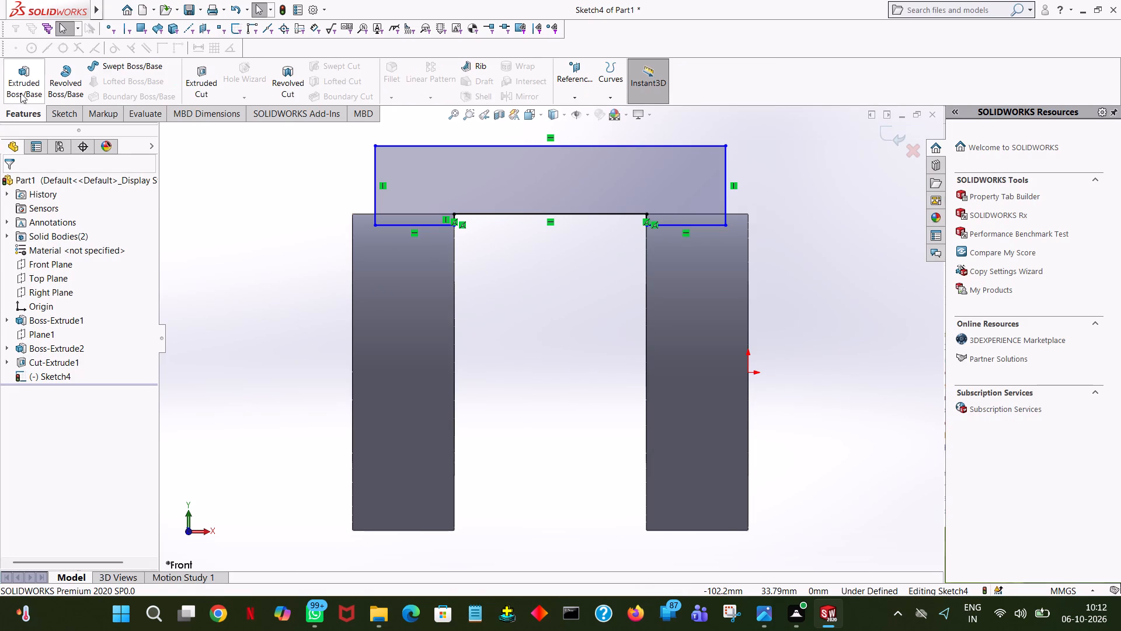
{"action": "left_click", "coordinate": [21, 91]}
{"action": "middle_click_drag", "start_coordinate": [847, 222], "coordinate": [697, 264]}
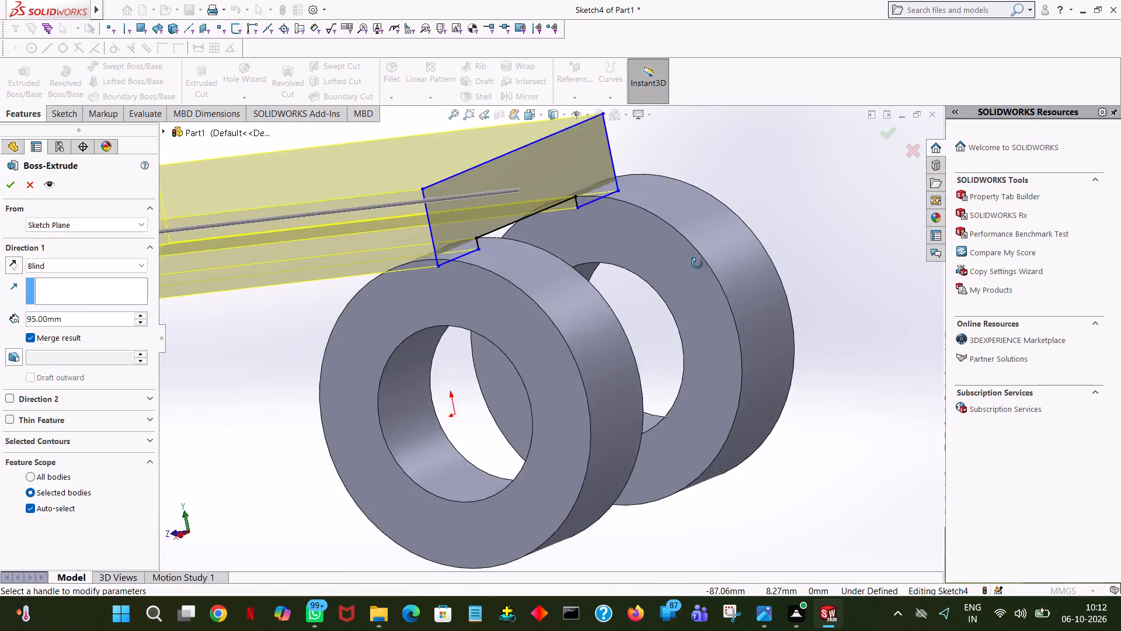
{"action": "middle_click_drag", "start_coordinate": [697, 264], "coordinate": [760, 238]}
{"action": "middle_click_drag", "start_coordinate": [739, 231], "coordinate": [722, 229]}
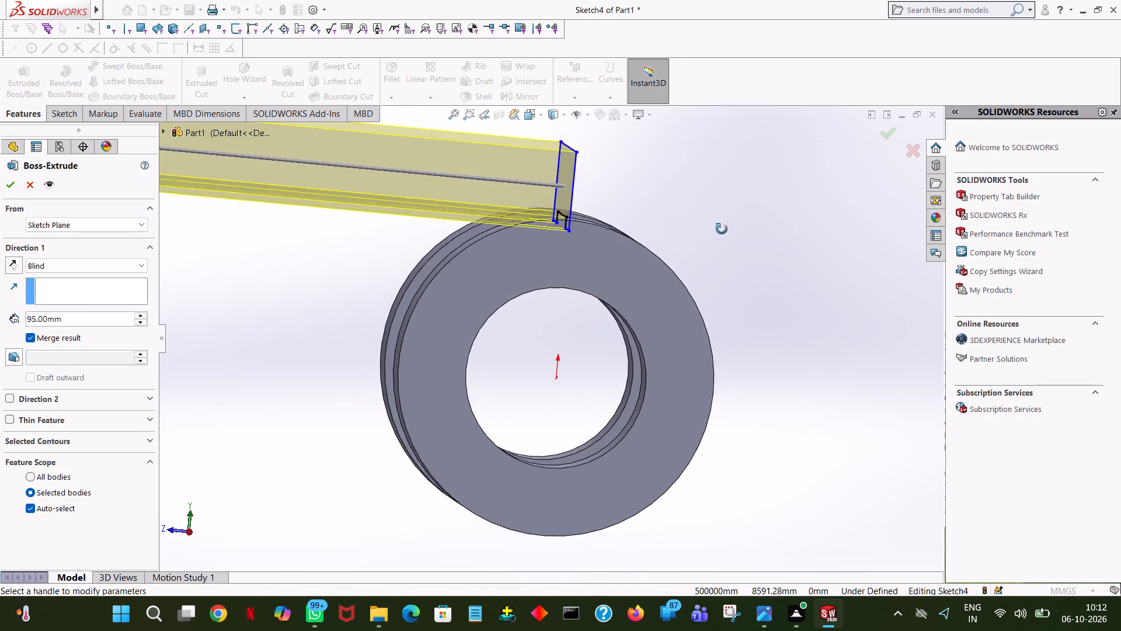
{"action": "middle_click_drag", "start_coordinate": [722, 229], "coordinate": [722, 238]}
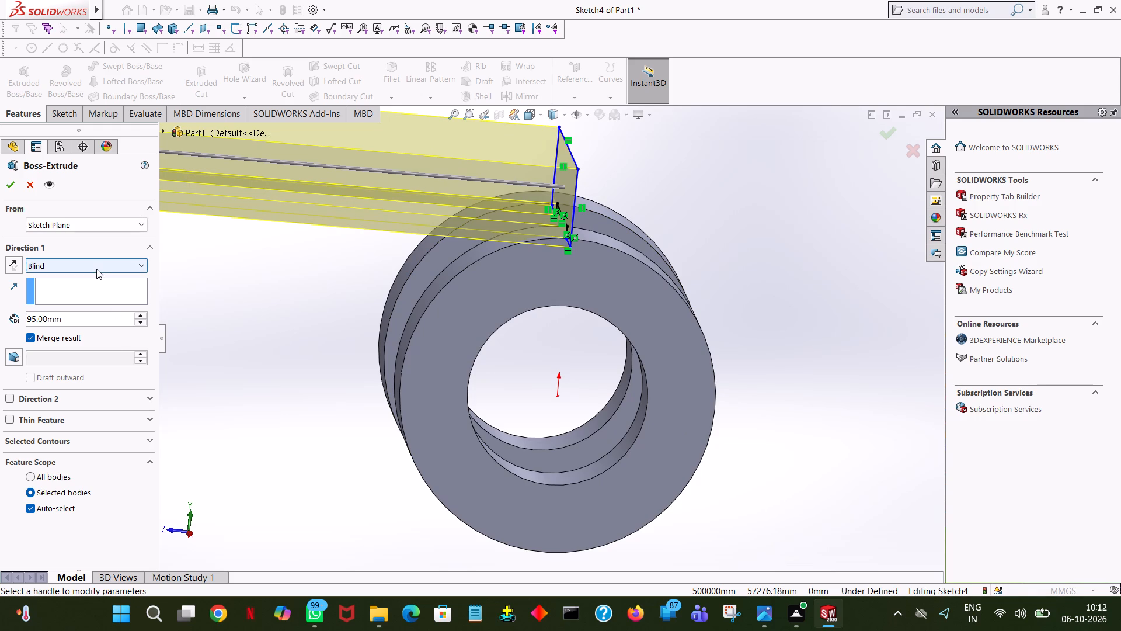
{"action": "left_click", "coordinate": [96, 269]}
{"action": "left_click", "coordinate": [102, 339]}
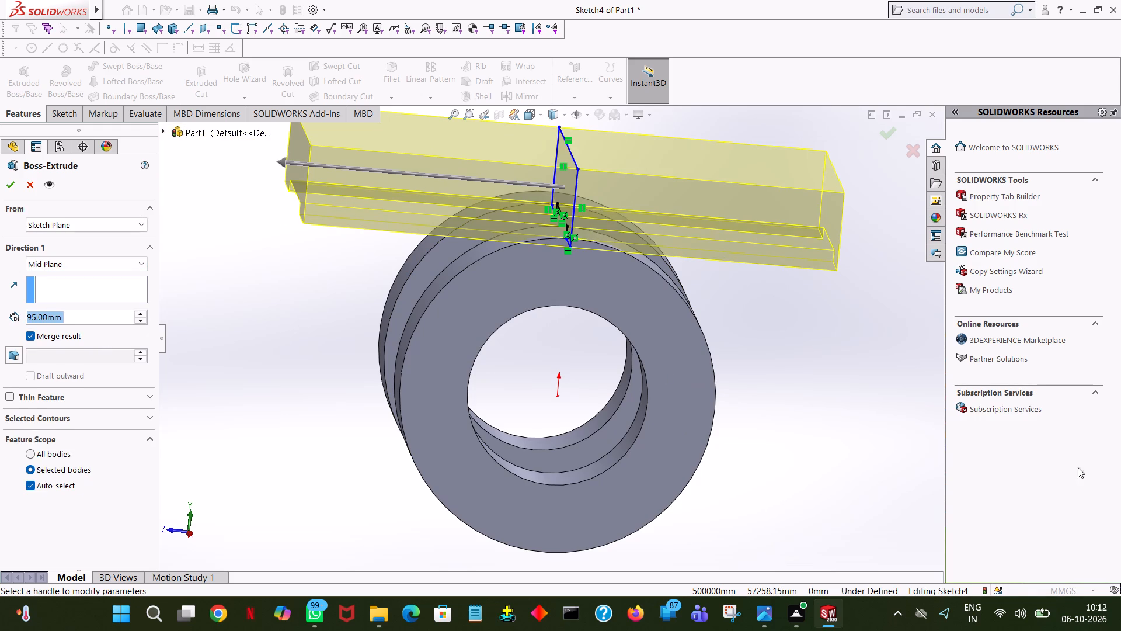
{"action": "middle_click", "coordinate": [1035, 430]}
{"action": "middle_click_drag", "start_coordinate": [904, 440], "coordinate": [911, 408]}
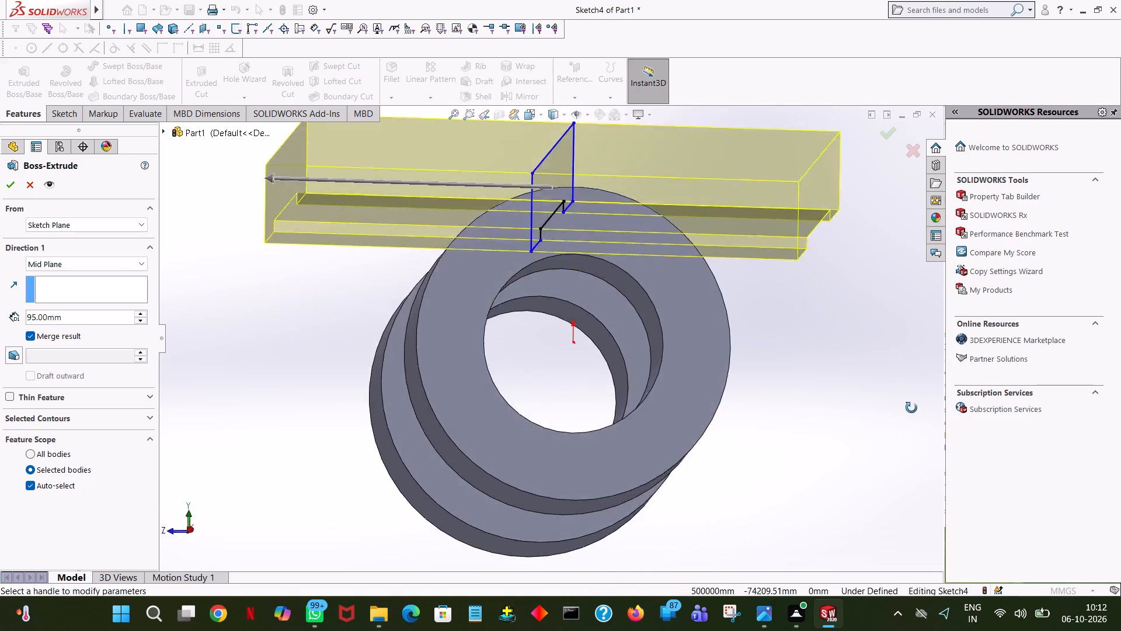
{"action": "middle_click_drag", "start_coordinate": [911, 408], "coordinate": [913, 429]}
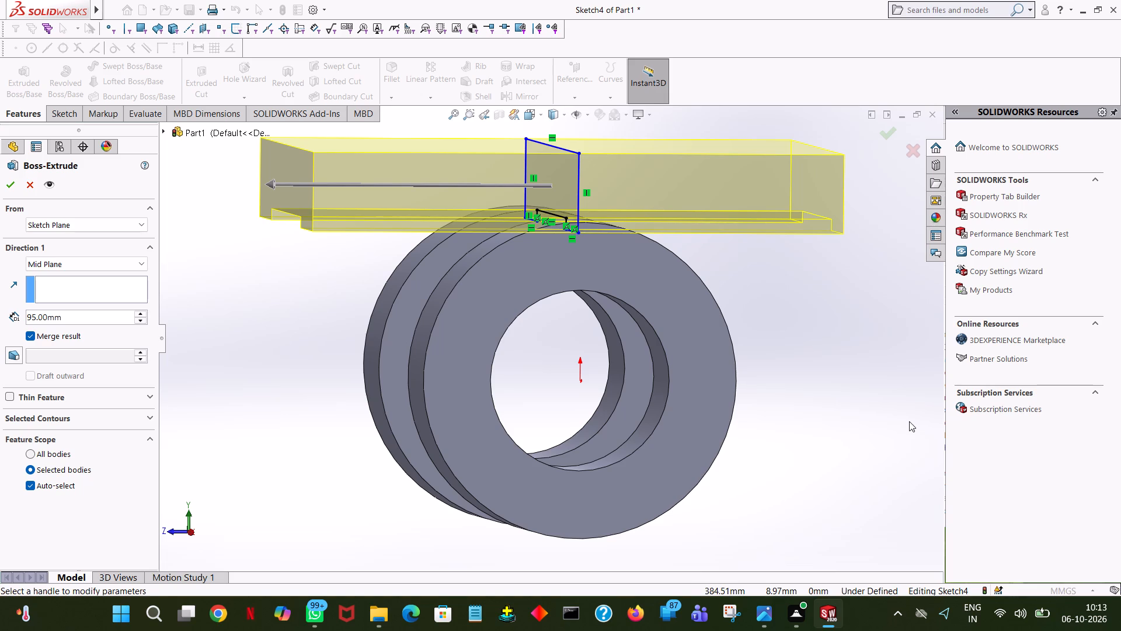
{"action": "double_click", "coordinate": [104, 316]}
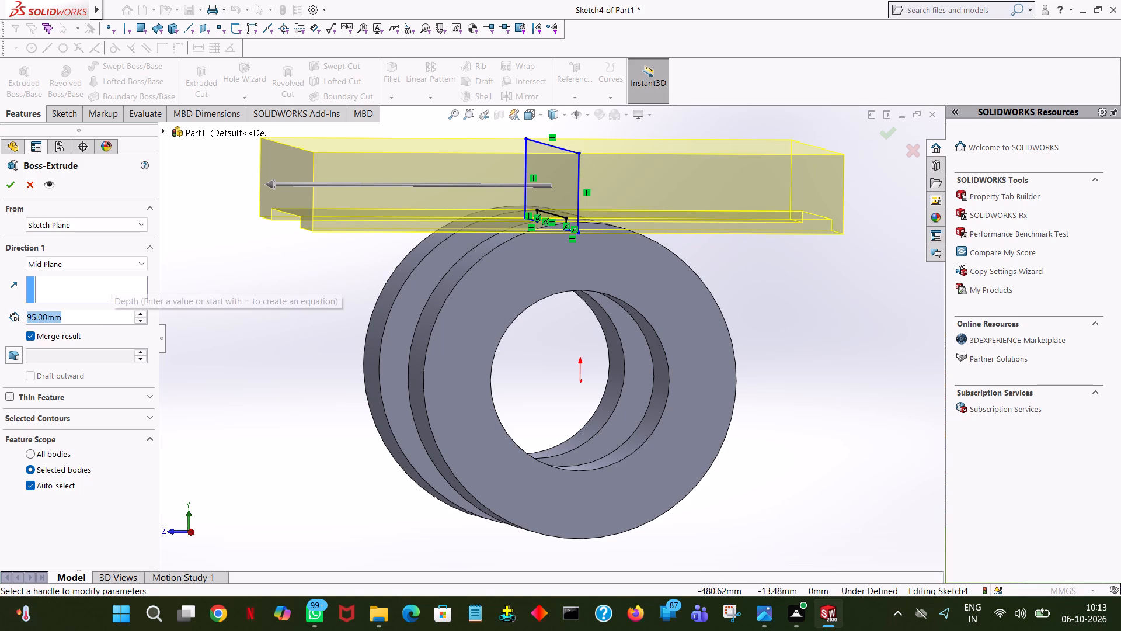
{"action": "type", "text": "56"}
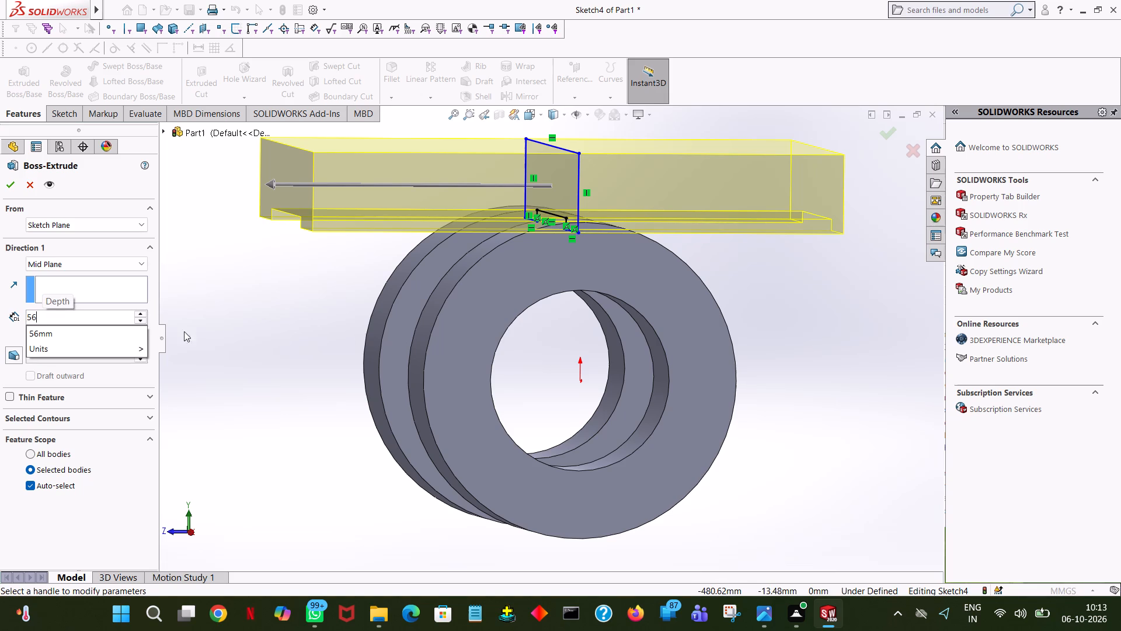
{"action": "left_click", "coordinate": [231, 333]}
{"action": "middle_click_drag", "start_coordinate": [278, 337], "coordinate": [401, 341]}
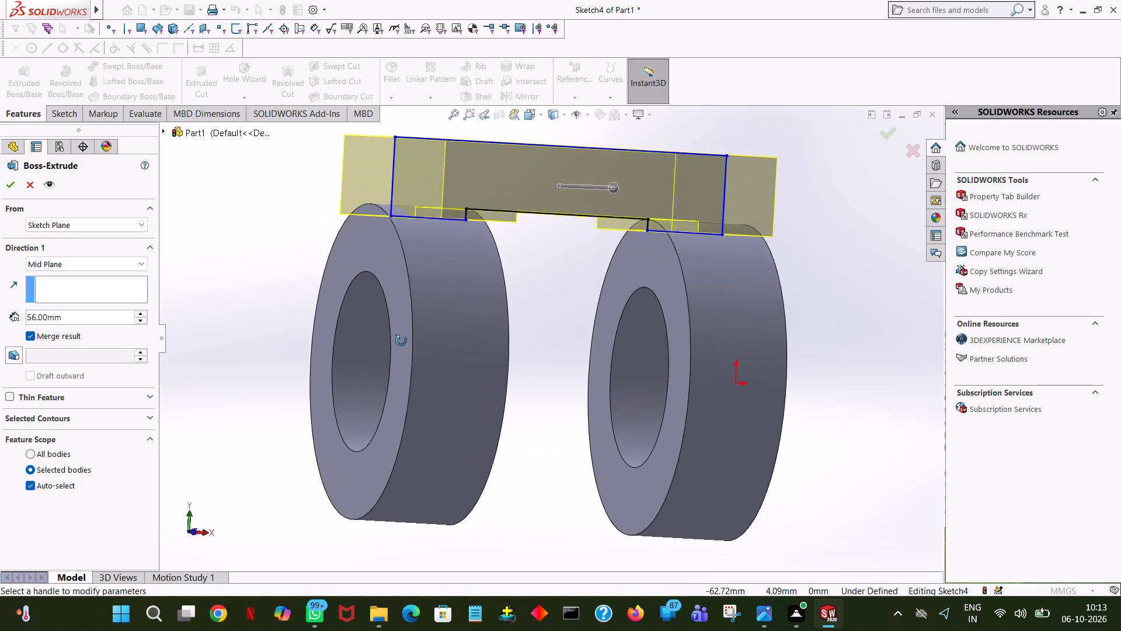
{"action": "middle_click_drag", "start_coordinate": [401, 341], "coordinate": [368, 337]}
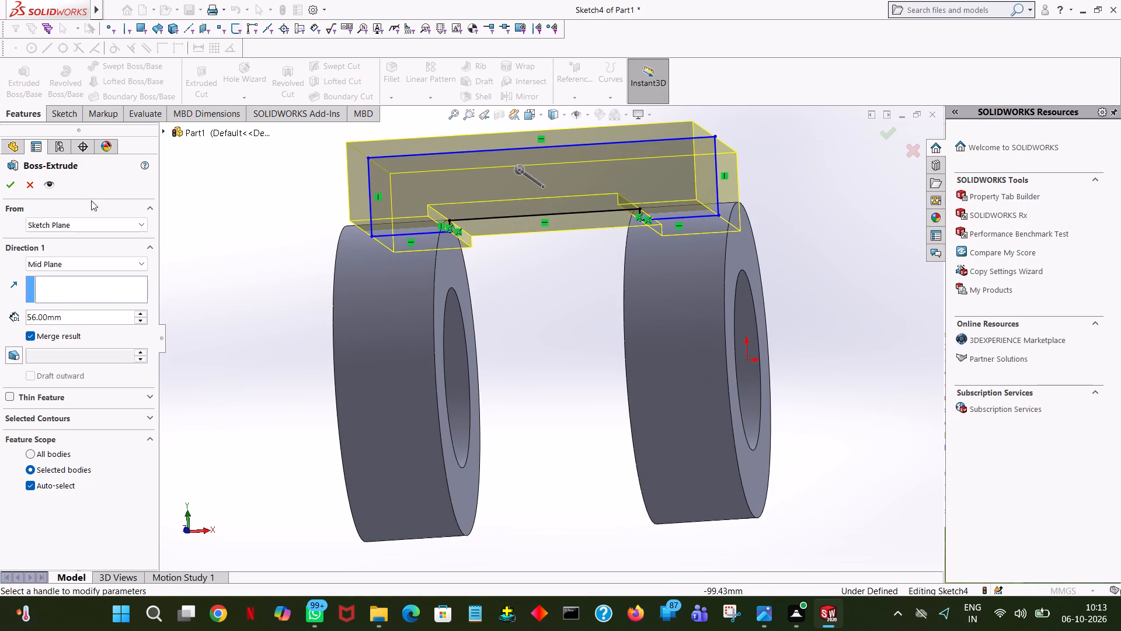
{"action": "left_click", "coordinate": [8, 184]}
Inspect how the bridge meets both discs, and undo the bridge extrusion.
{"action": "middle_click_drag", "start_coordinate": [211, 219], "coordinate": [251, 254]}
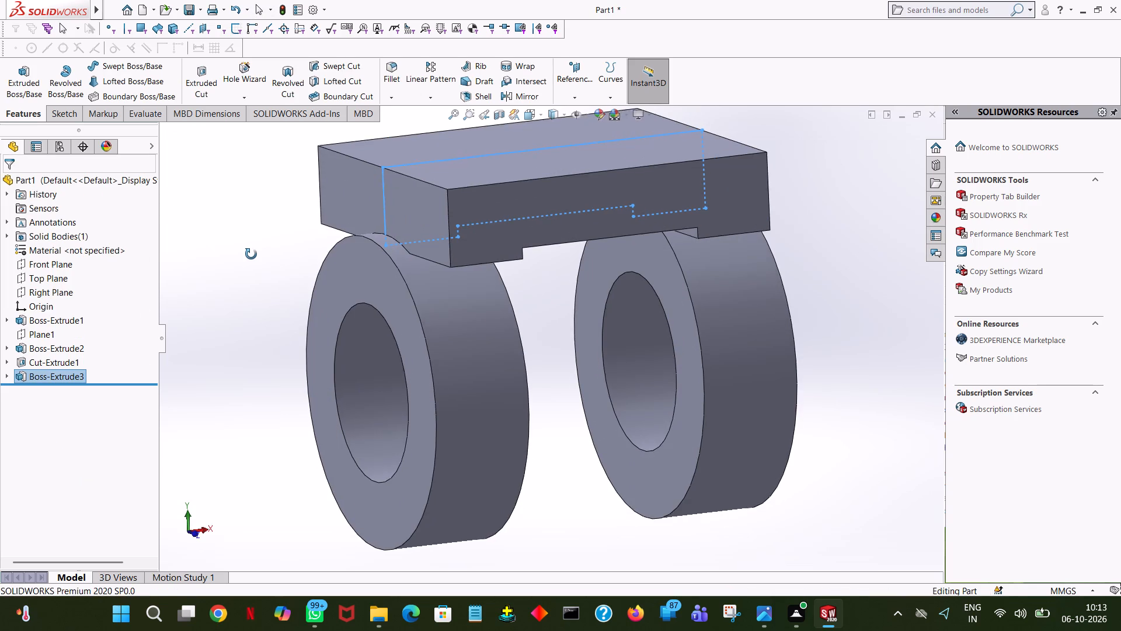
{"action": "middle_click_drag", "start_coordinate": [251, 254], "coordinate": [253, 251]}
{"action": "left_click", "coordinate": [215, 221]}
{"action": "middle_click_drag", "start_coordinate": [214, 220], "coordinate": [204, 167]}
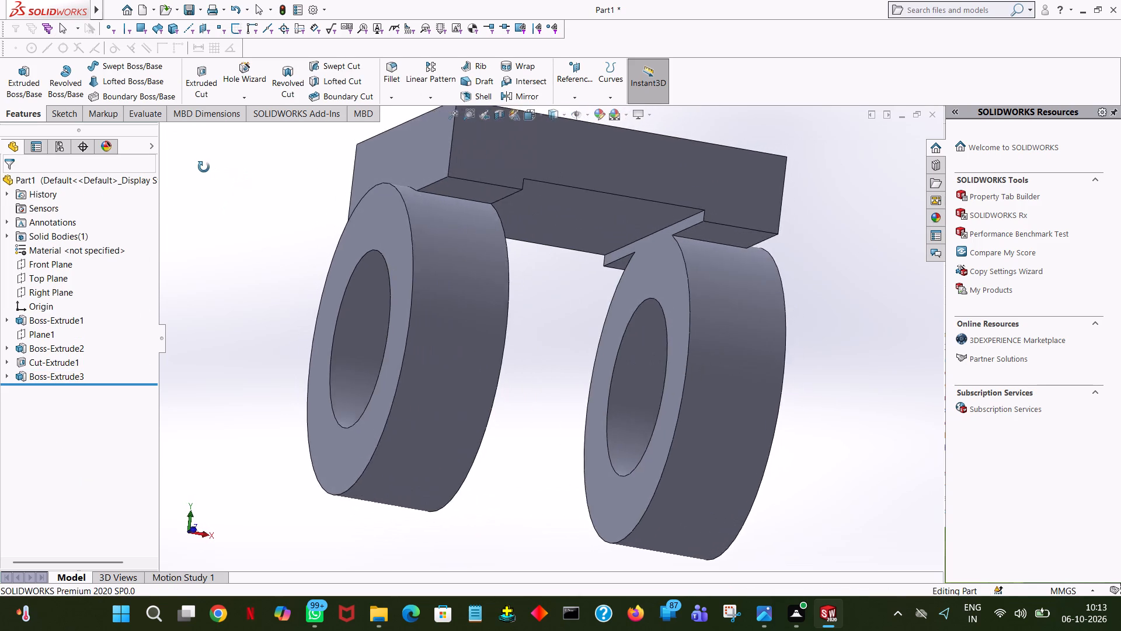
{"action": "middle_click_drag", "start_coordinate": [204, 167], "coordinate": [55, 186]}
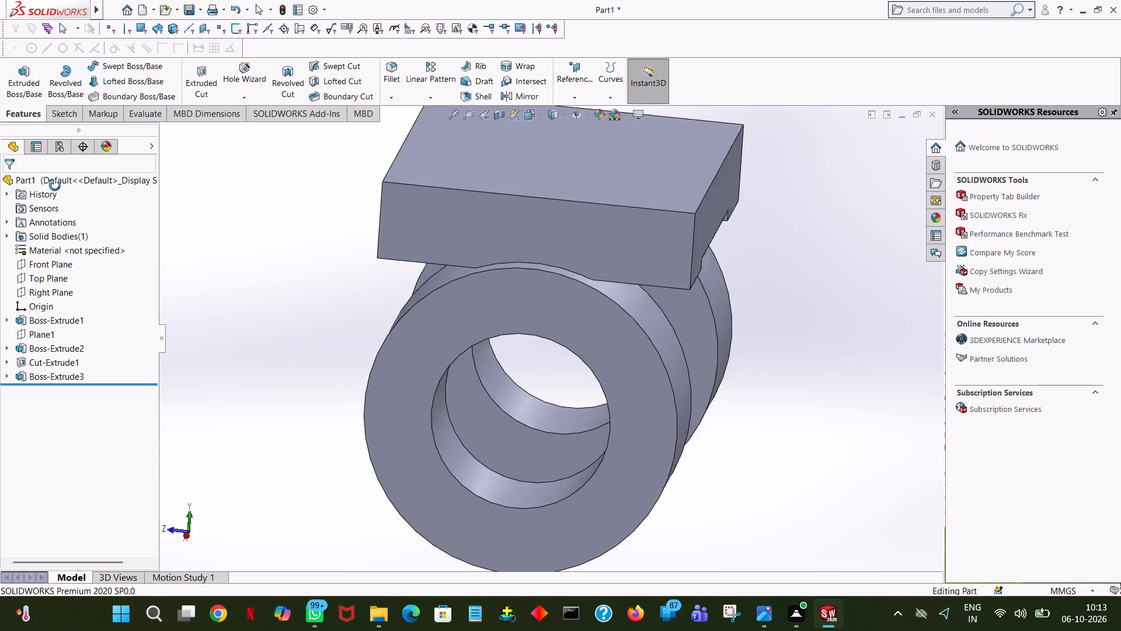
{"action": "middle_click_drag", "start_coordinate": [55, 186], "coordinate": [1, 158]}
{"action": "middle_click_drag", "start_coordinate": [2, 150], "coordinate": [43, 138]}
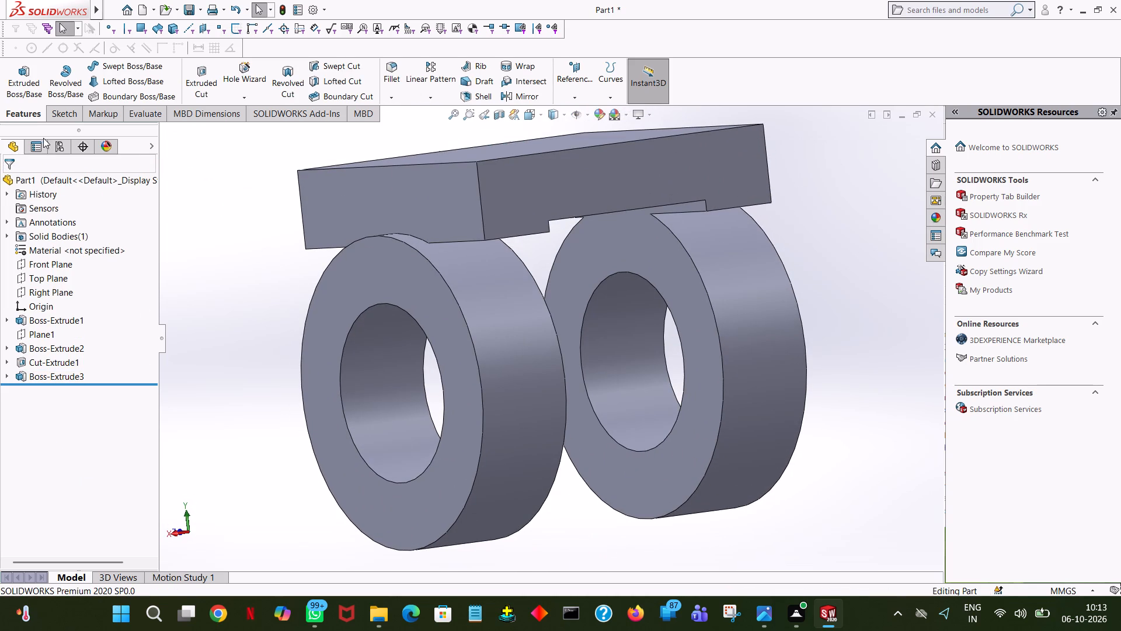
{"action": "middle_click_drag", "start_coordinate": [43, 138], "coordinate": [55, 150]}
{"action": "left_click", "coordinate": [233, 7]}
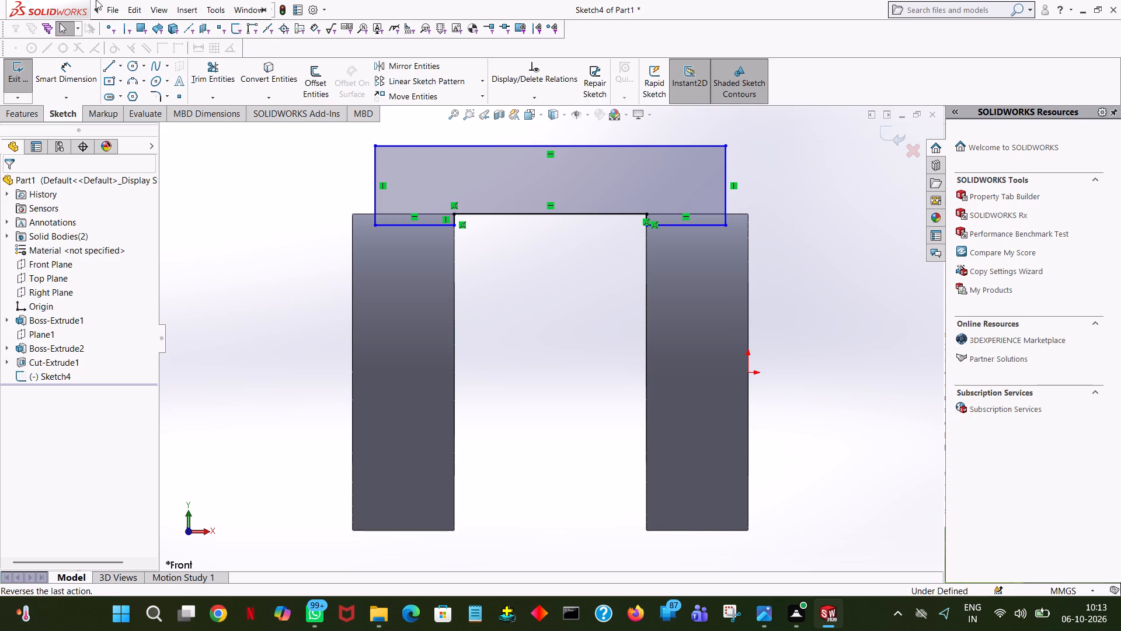
Trim away the bridge profile's two short lower horizontal segments and both outer vertical lines, keeping the long top line.
{"action": "left_click", "coordinate": [218, 65]}
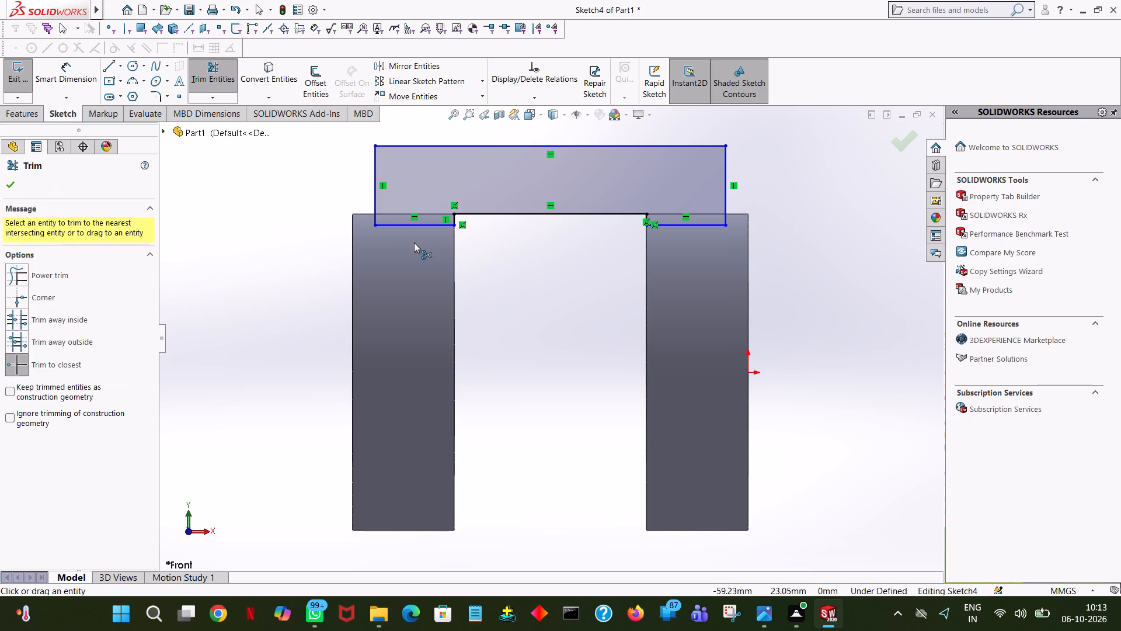
{"action": "left_click", "coordinate": [432, 227]}
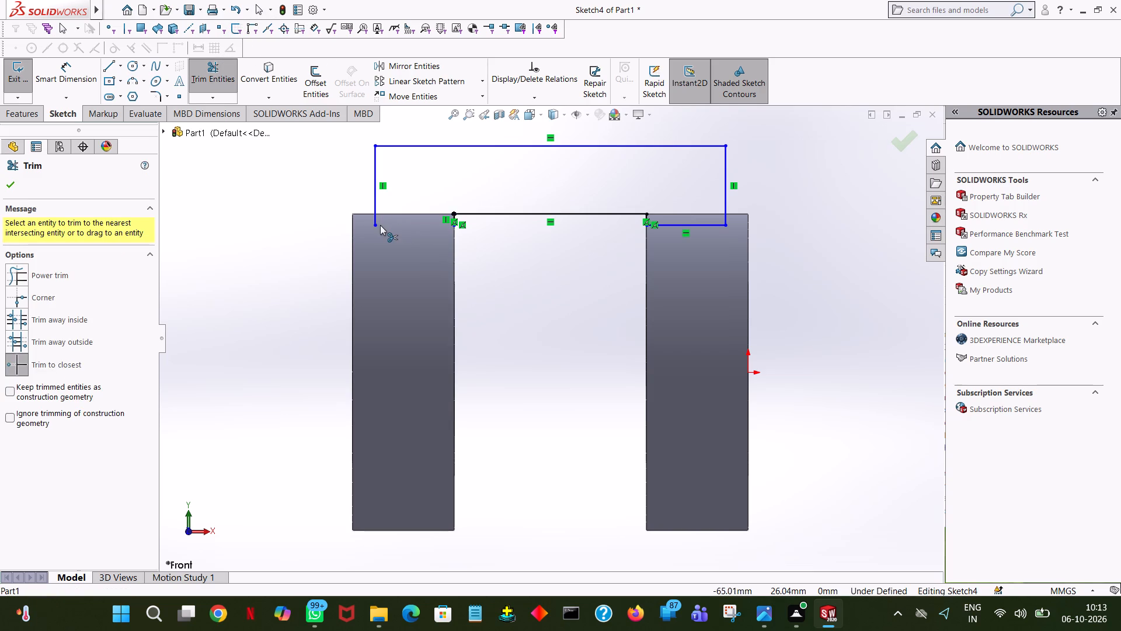
{"action": "left_click", "coordinate": [374, 179]}
{"action": "left_click", "coordinate": [707, 223]}
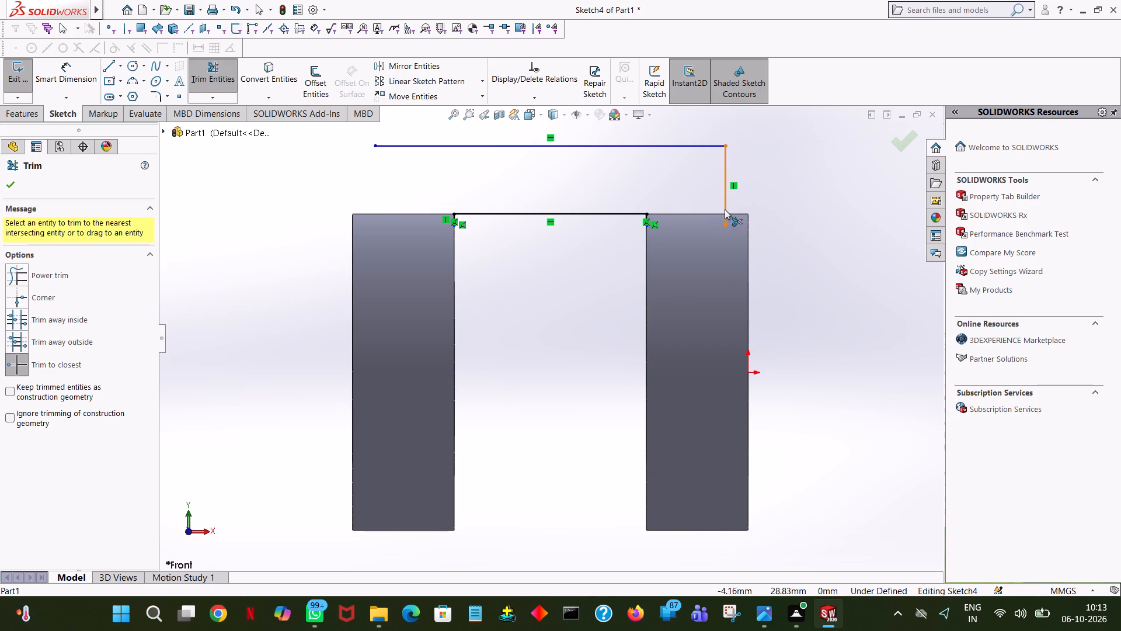
{"action": "left_click", "coordinate": [725, 209]}
{"action": "left_click", "coordinate": [4, 185]}
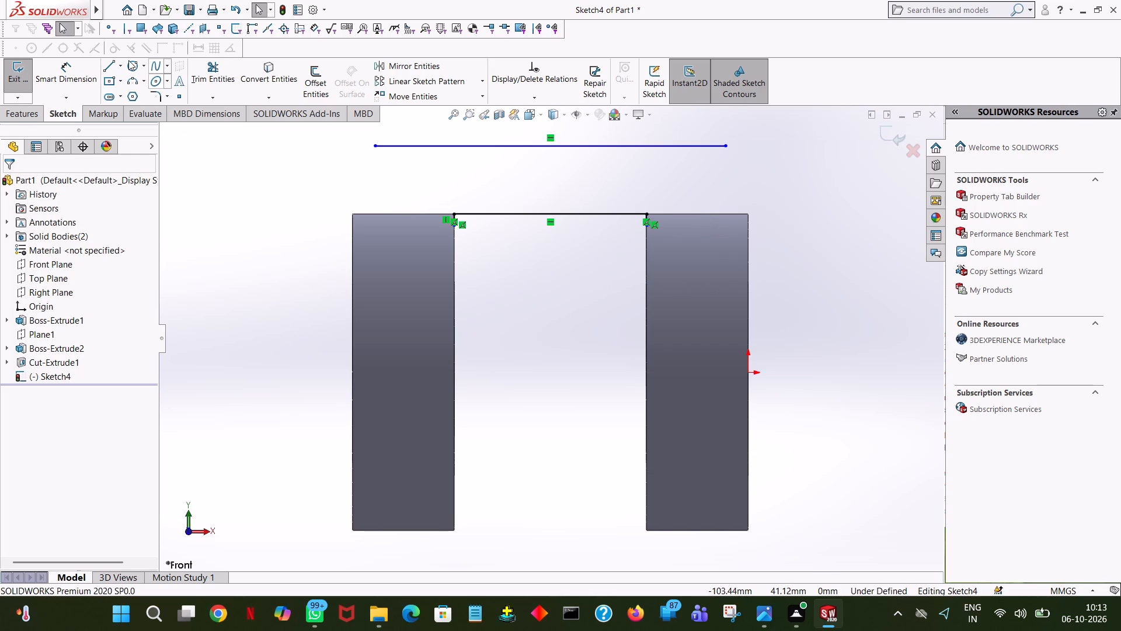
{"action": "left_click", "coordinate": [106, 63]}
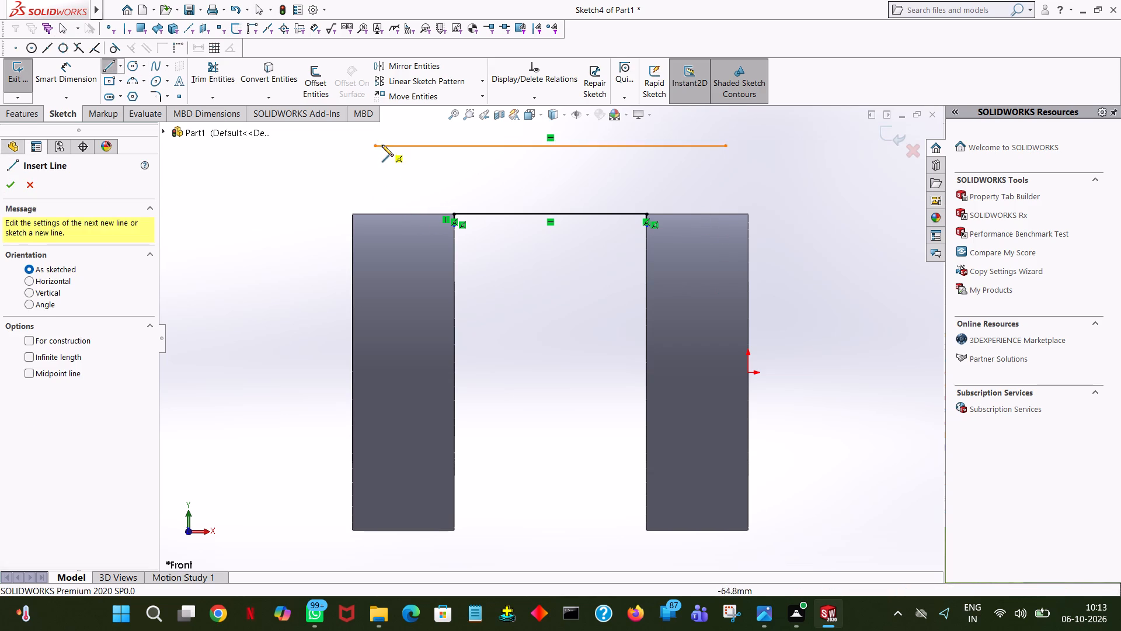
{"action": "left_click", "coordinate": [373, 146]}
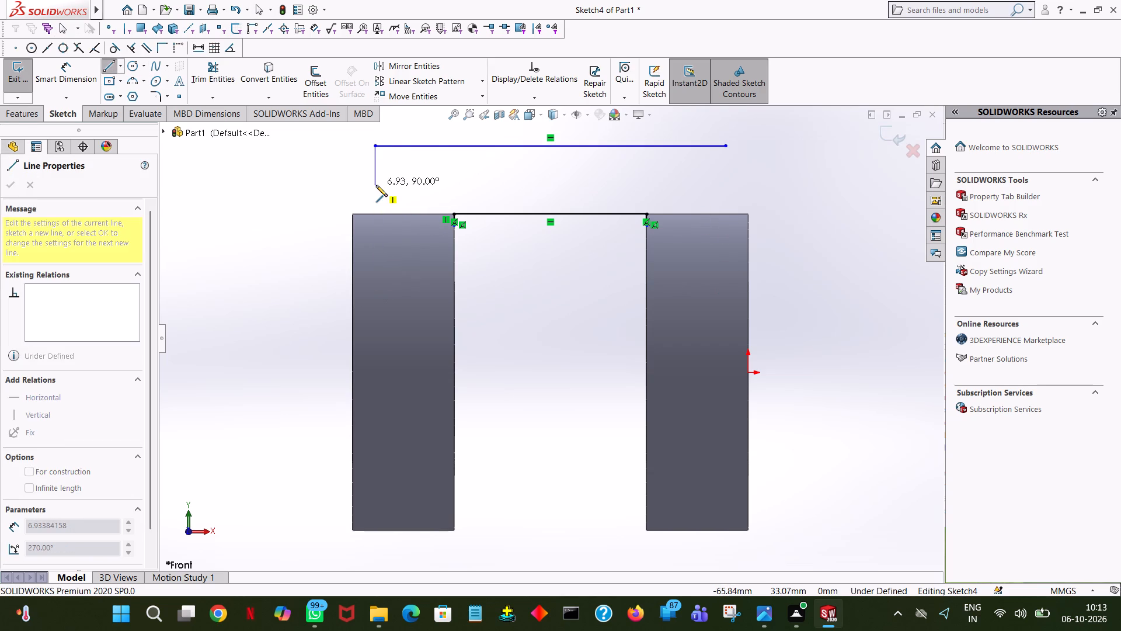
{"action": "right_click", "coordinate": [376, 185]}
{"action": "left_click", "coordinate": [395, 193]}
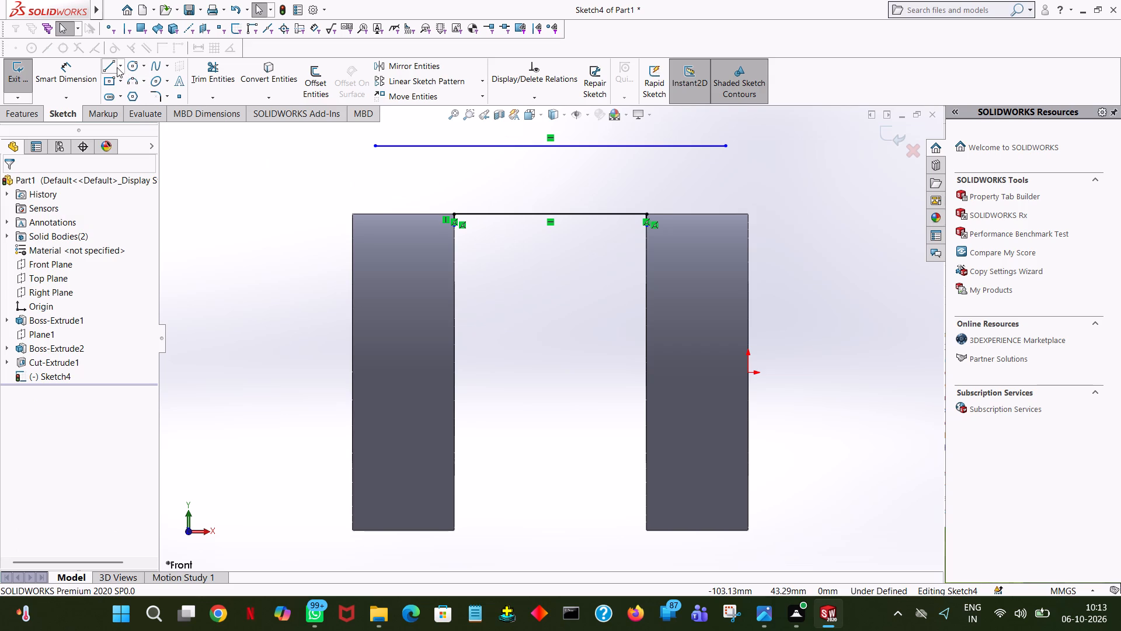
Sketch a 16 mm vertical reference line upward from mid-height of the disc far from the origin, aligned under the top line's end.
{"action": "left_click", "coordinate": [114, 64]}
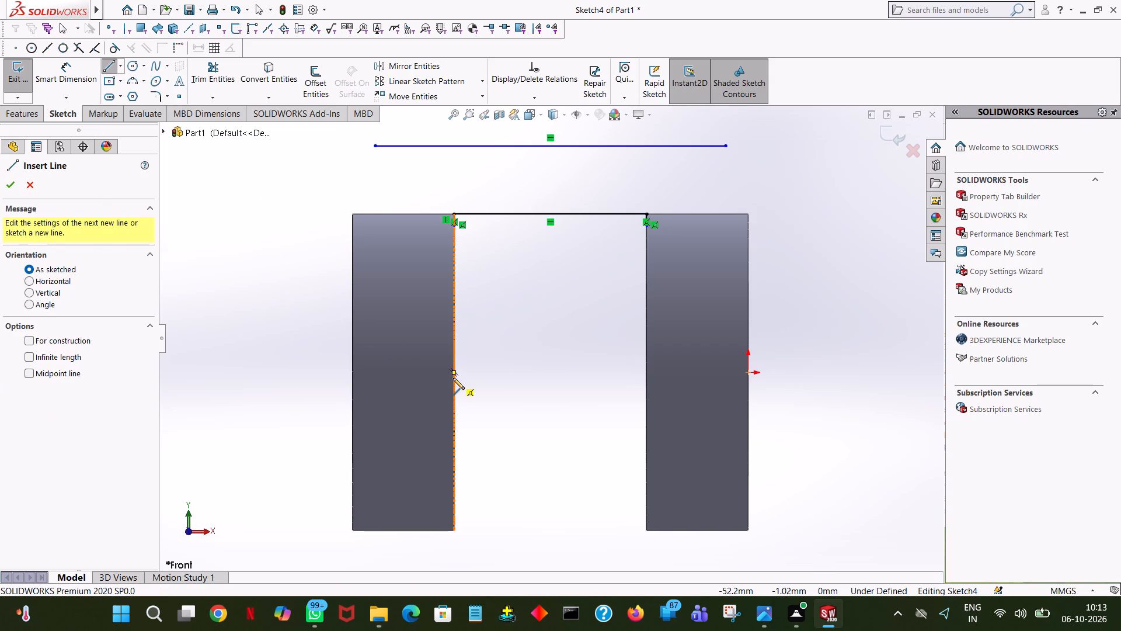
{"action": "left_click", "coordinate": [374, 373]}
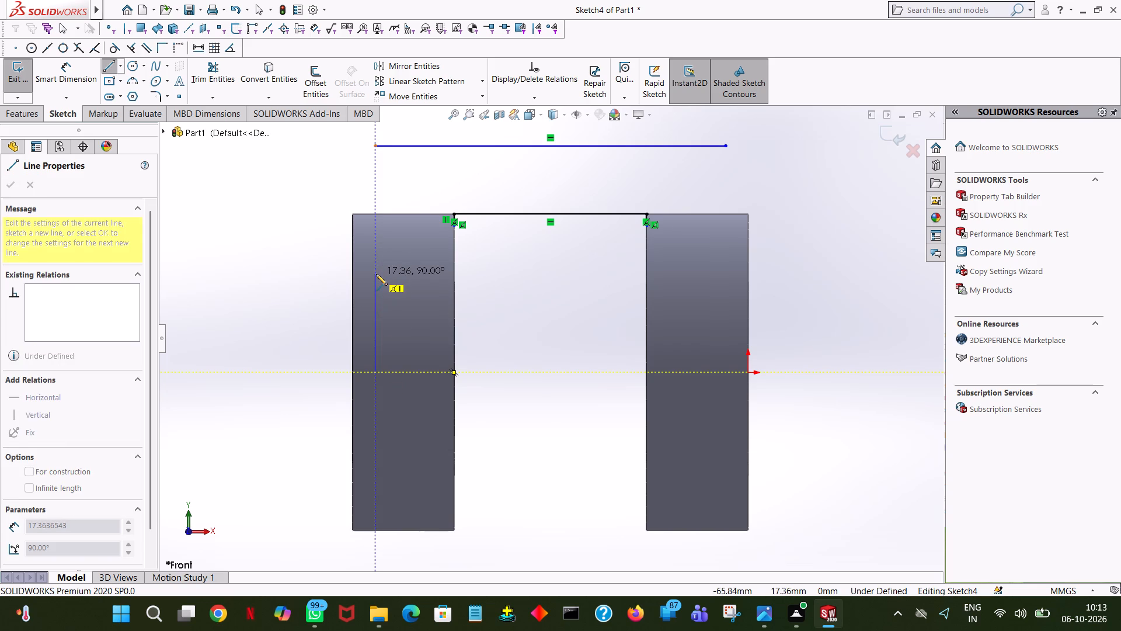
{"action": "left_click", "coordinate": [376, 274]}
{"action": "type", "text": "16"}
{"action": "key", "text": "Return"}
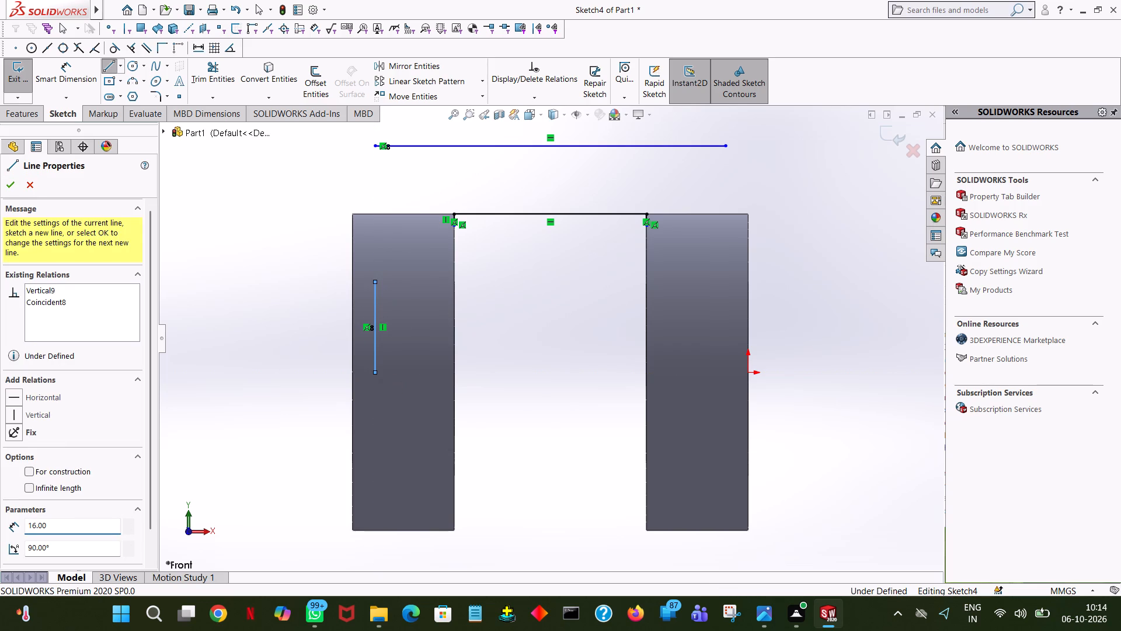
{"action": "right_click", "coordinate": [376, 274]}
{"action": "left_click", "coordinate": [431, 278]}
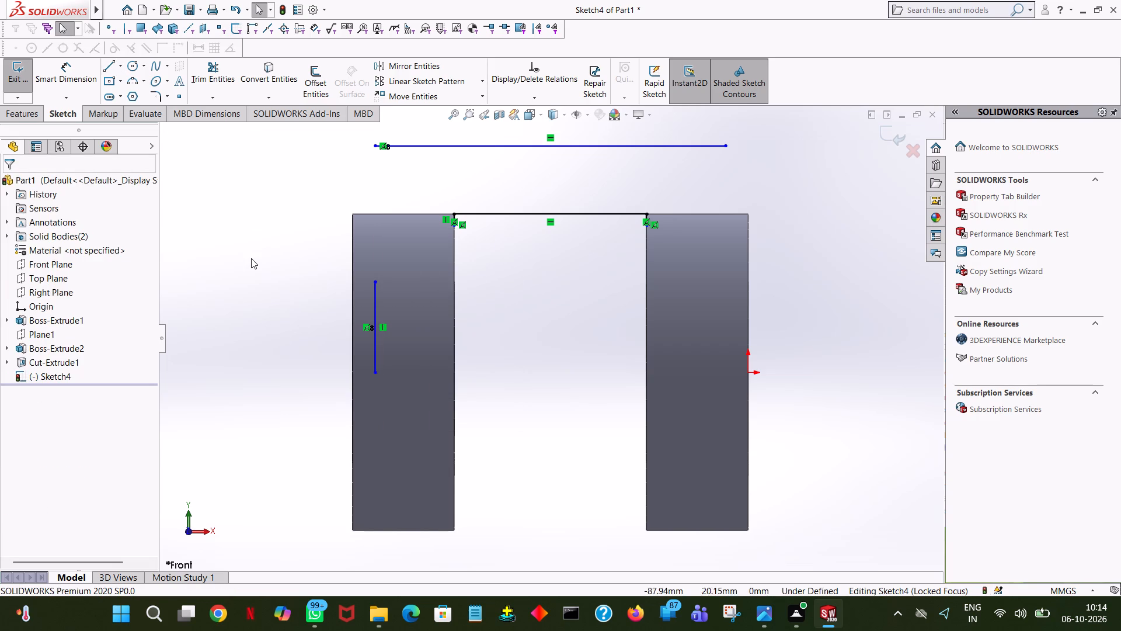
{"action": "left_click", "coordinate": [251, 258]}
Sketch a 24 mm vertical line from the top line's far-side end down to the reference line's upper end.
{"action": "left_click", "coordinate": [112, 62]}
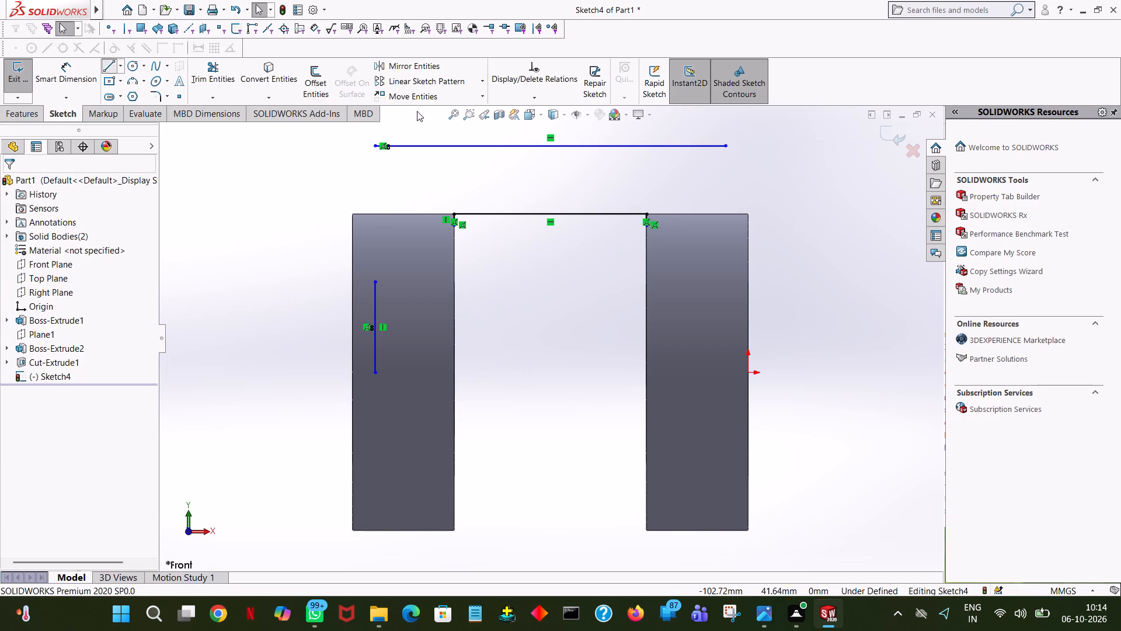
{"action": "left_click", "coordinate": [374, 145]}
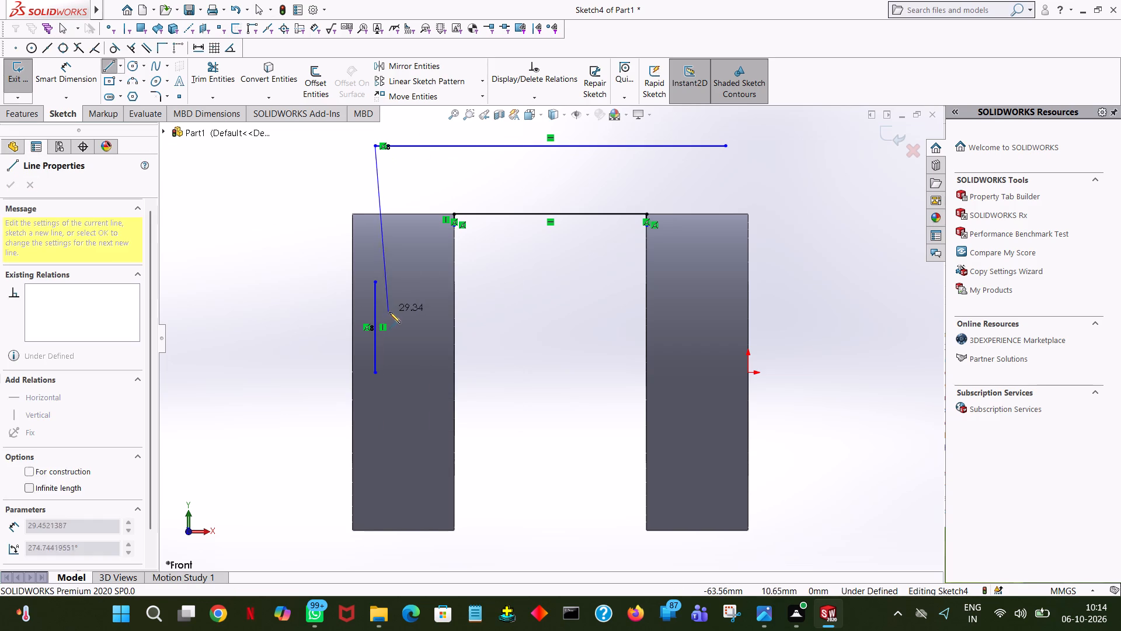
{"action": "left_click", "coordinate": [375, 280]}
{"action": "right_click", "coordinate": [375, 280]}
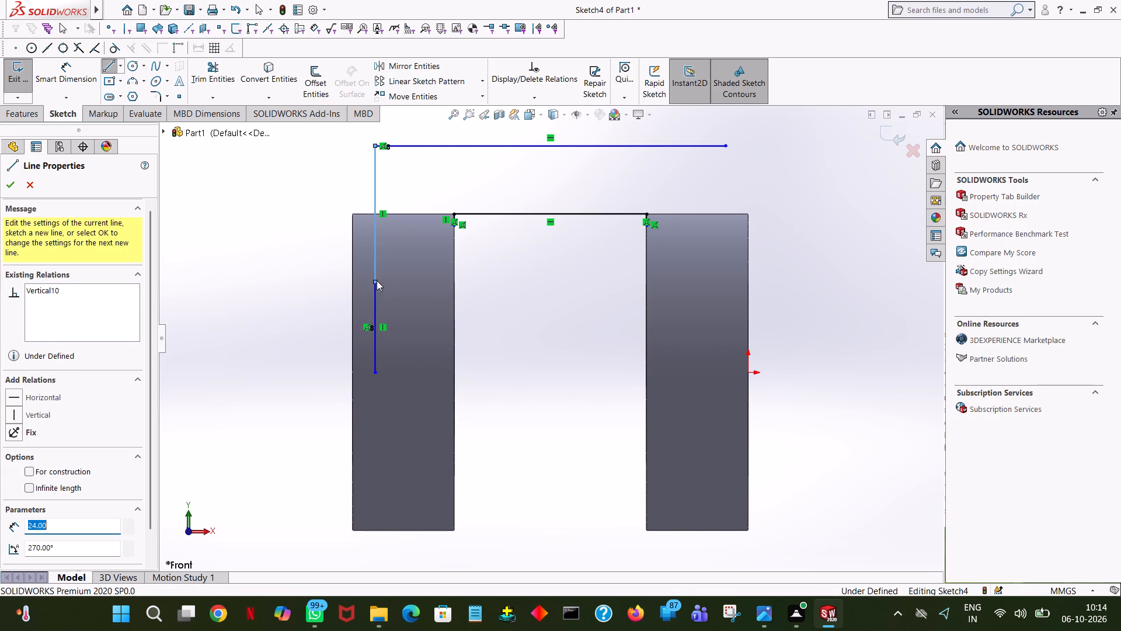
{"action": "left_click", "coordinate": [395, 283]}
{"action": "left_click", "coordinate": [312, 256]}
Trim away the 16 mm vertical reference line on the far disc.
{"action": "left_click", "coordinate": [215, 75]}
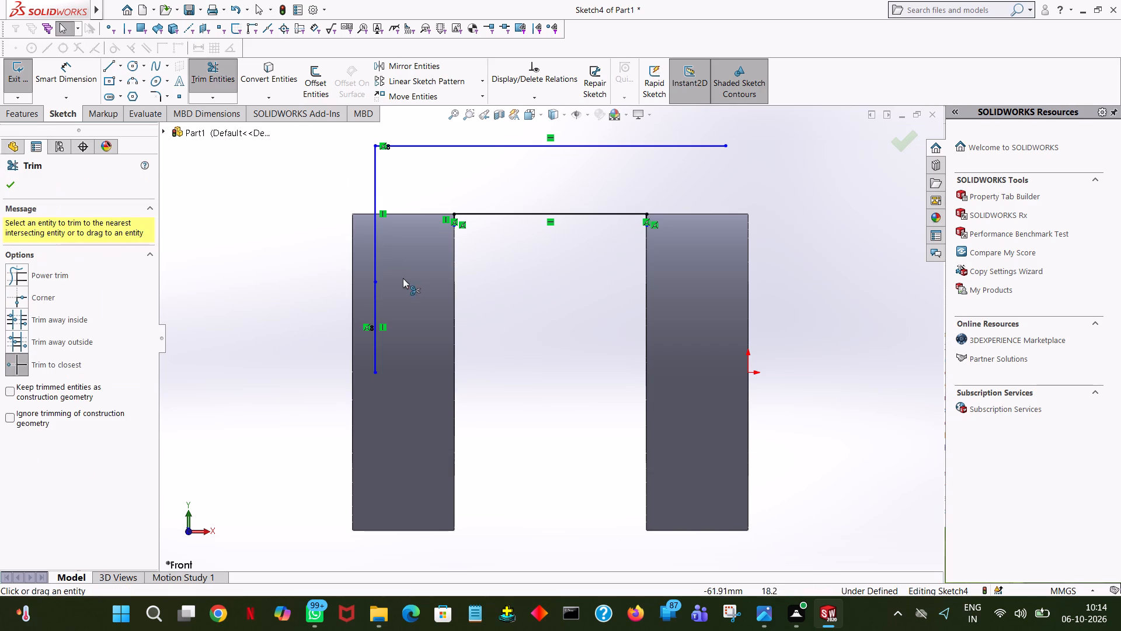
{"action": "left_click", "coordinate": [383, 308]}
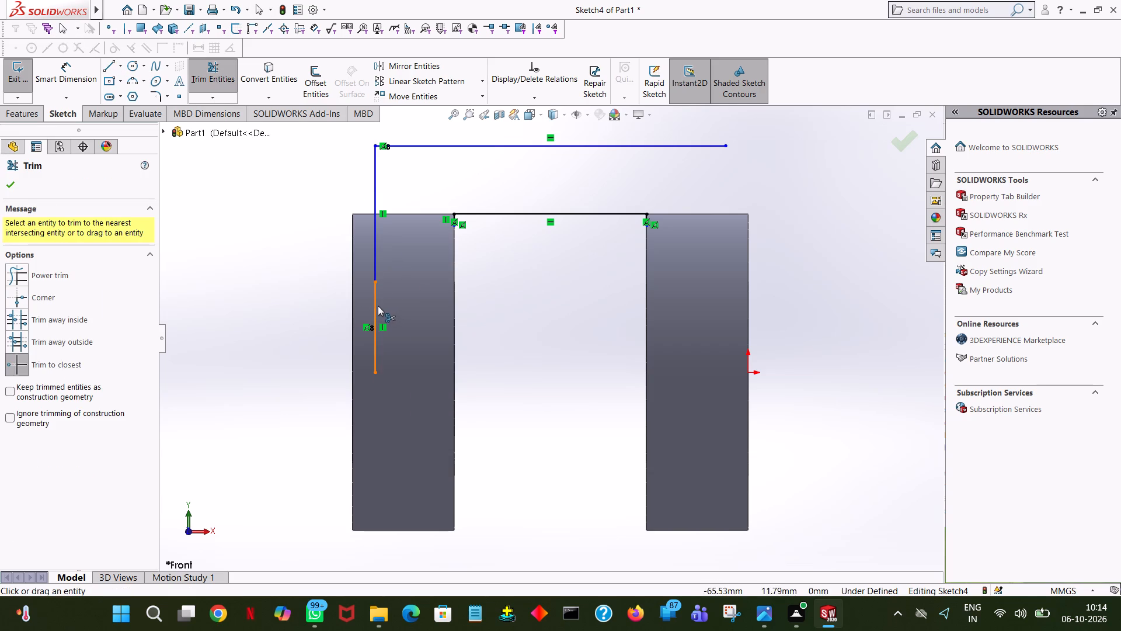
{"action": "left_click", "coordinate": [378, 306]}
{"action": "left_click", "coordinate": [17, 183]}
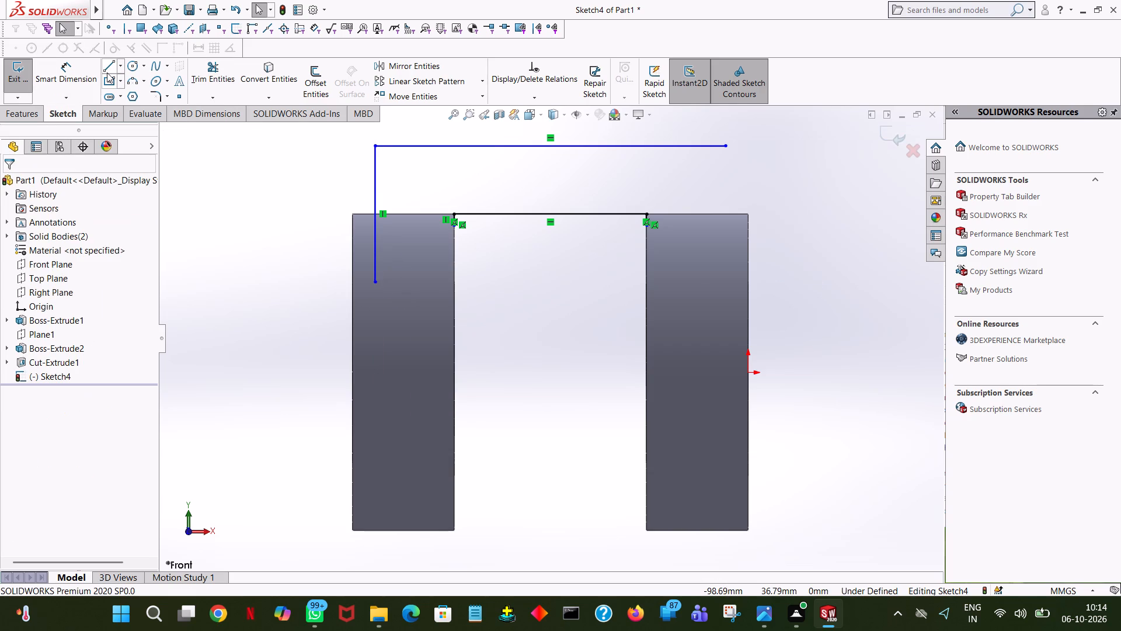
From the 24 mm line's lower end, sketch a 14 mm horizontal line to the far disc's inner edge and a 12 mm vertical up to the 34 mm line.
{"action": "left_click", "coordinate": [112, 63]}
{"action": "left_click", "coordinate": [376, 280]}
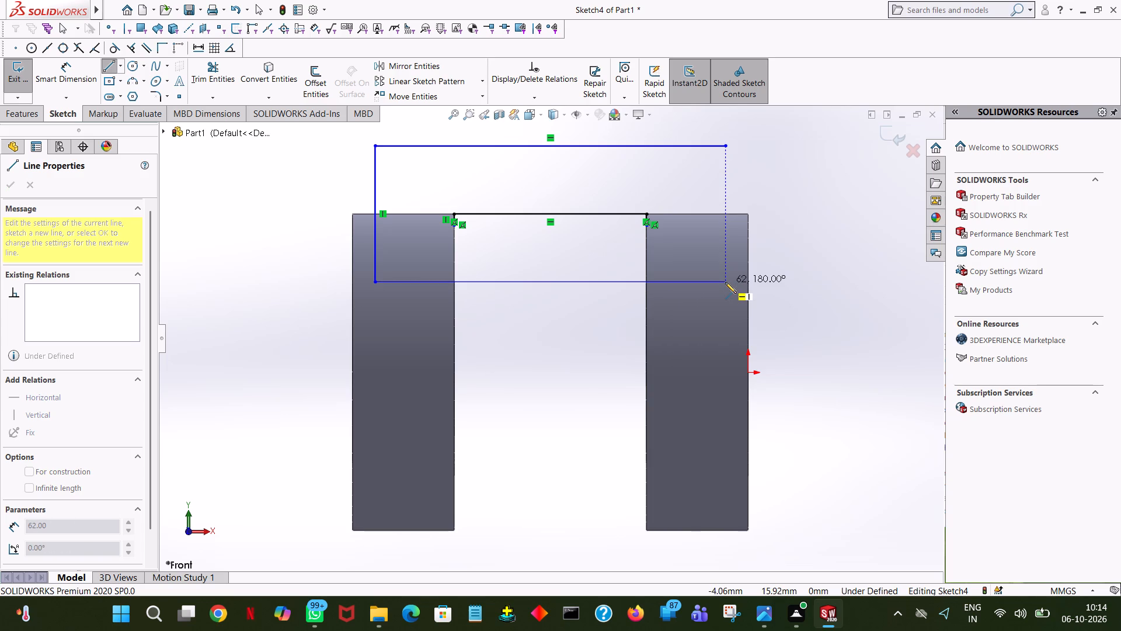
{"action": "left_click", "coordinate": [455, 281]}
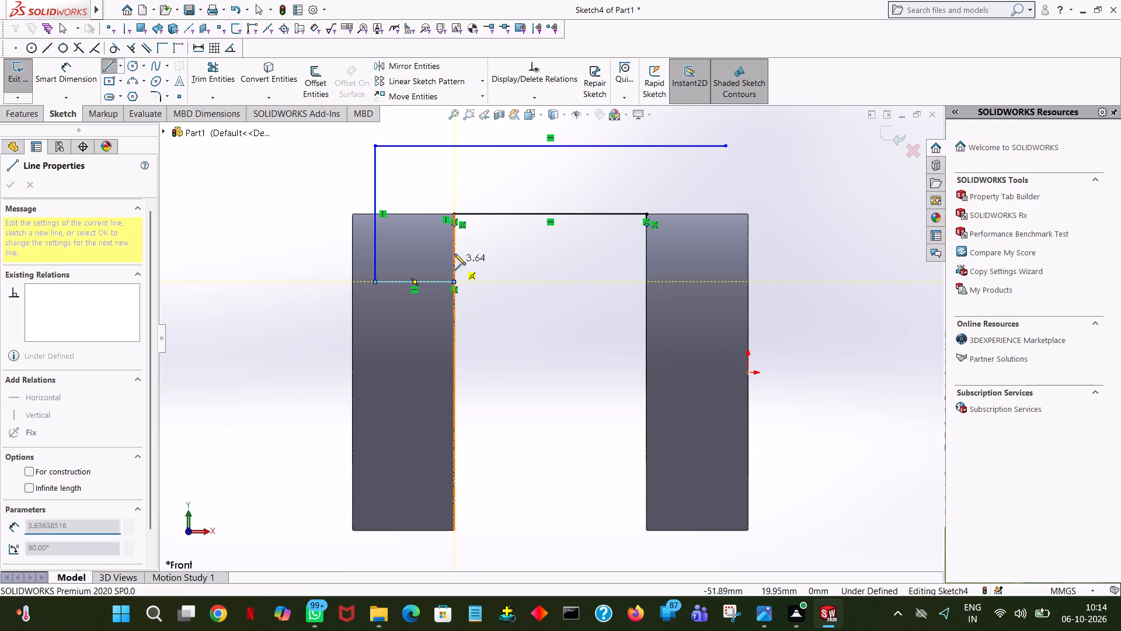
{"action": "left_click", "coordinate": [454, 213]}
{"action": "right_click", "coordinate": [454, 213]}
{"action": "left_click", "coordinate": [466, 217]}
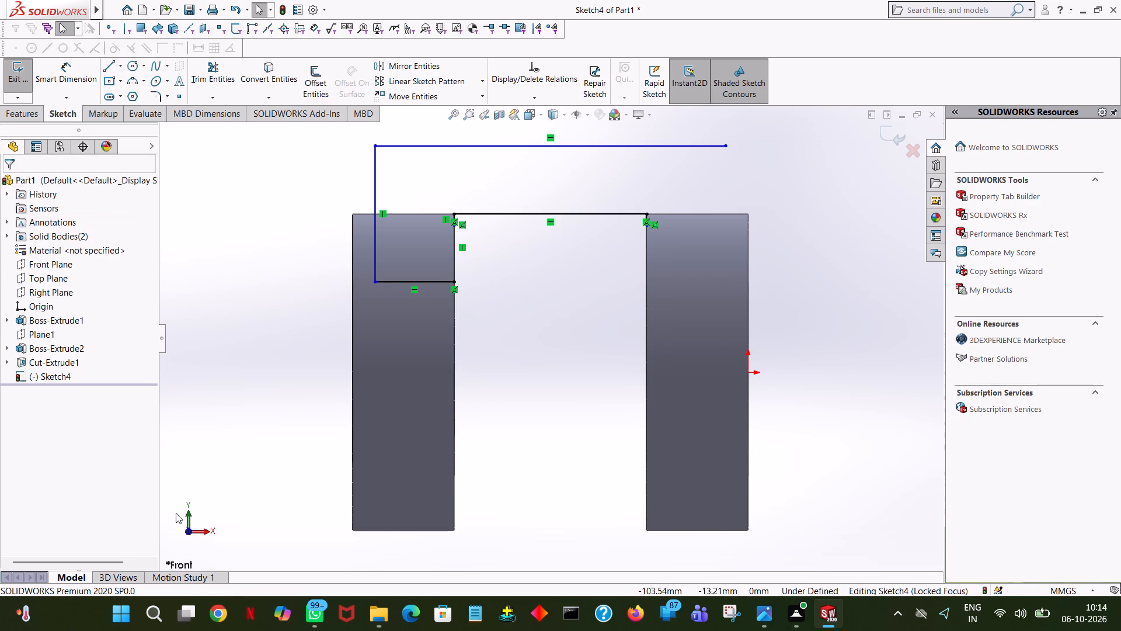
Close the profile on the origin-side disc with a 24 mm vertical, a 14 mm horizontal to its inner edge, and a vertical to the 34 mm line.
{"action": "left_click", "coordinate": [104, 66]}
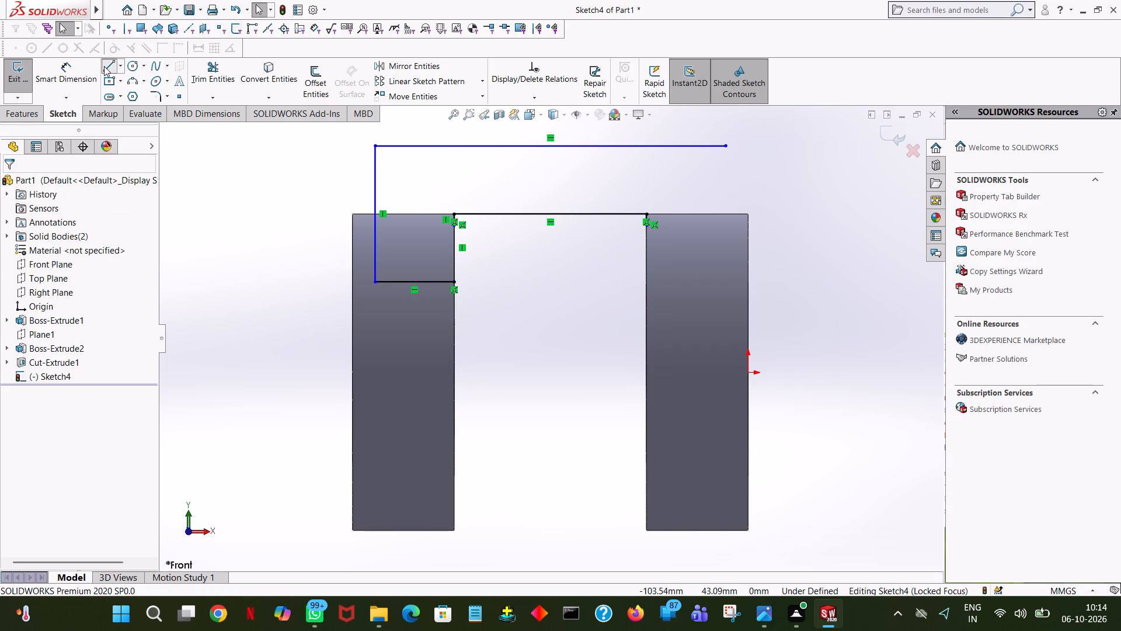
{"action": "left_click", "coordinate": [724, 147]}
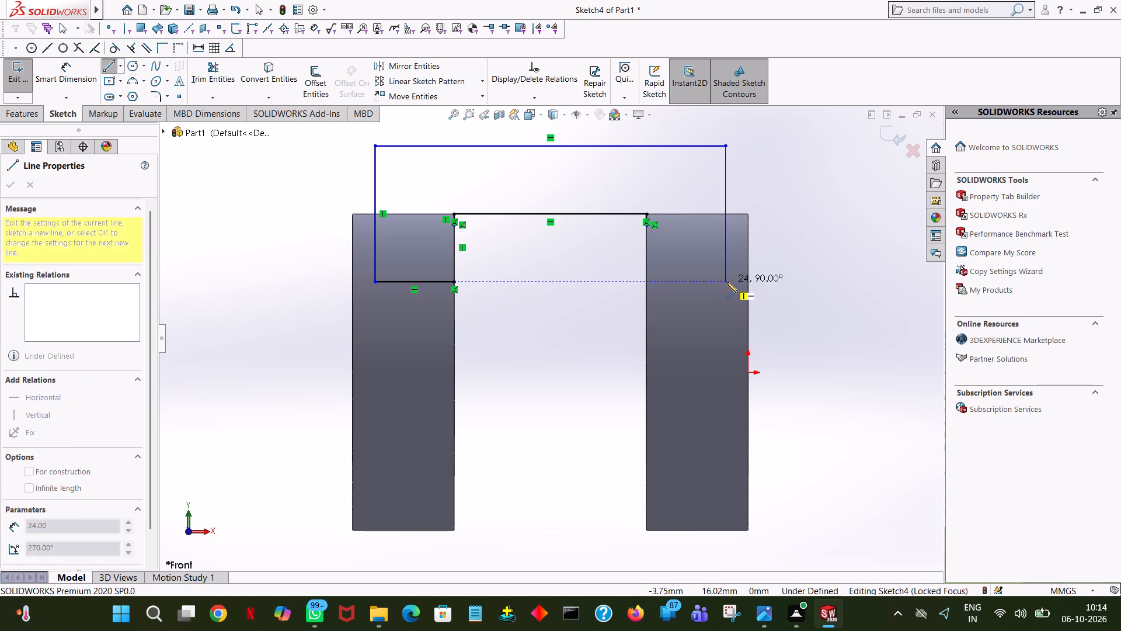
{"action": "left_click", "coordinate": [726, 282]}
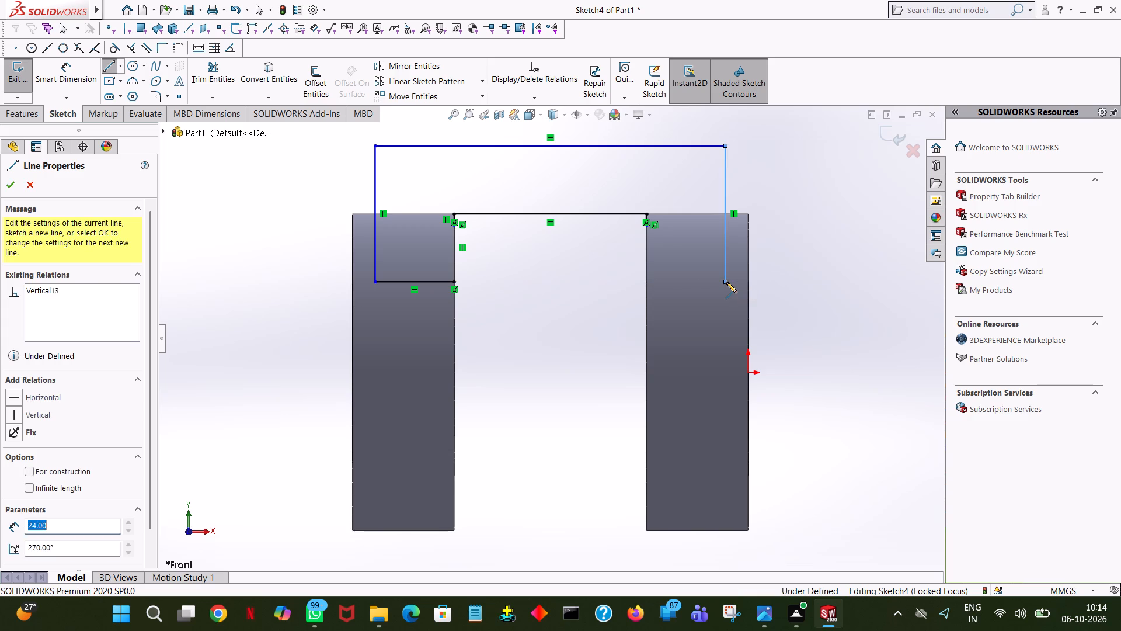
{"action": "left_click", "coordinate": [645, 280]}
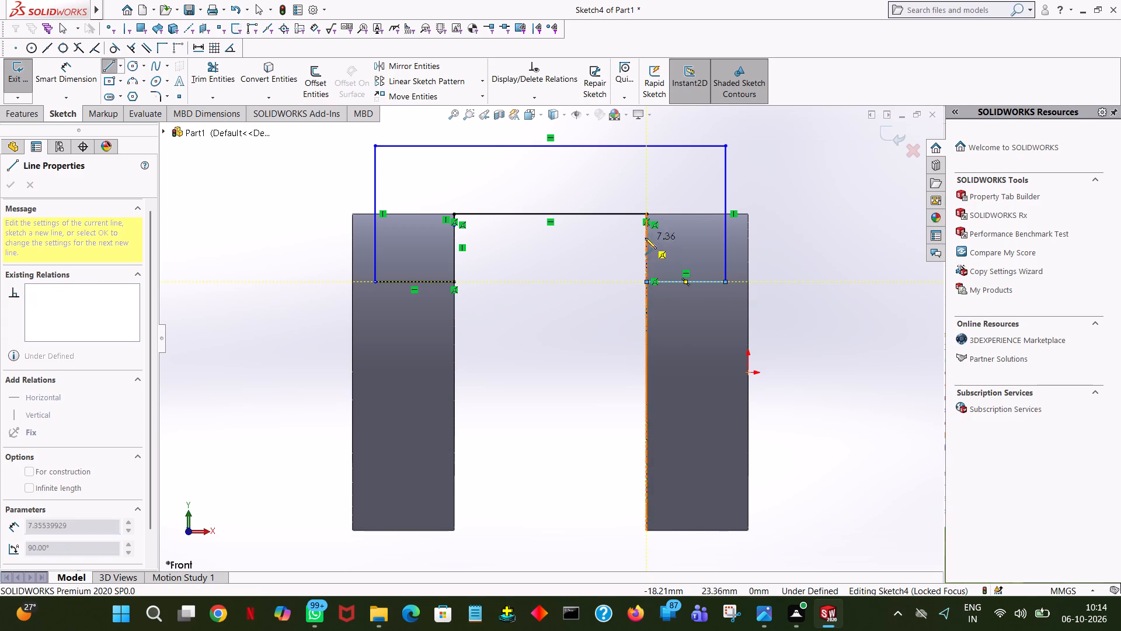
{"action": "left_click", "coordinate": [645, 213]}
{"action": "right_click", "coordinate": [645, 213]}
{"action": "right_click", "coordinate": [645, 213]}
{"action": "left_click", "coordinate": [660, 219]}
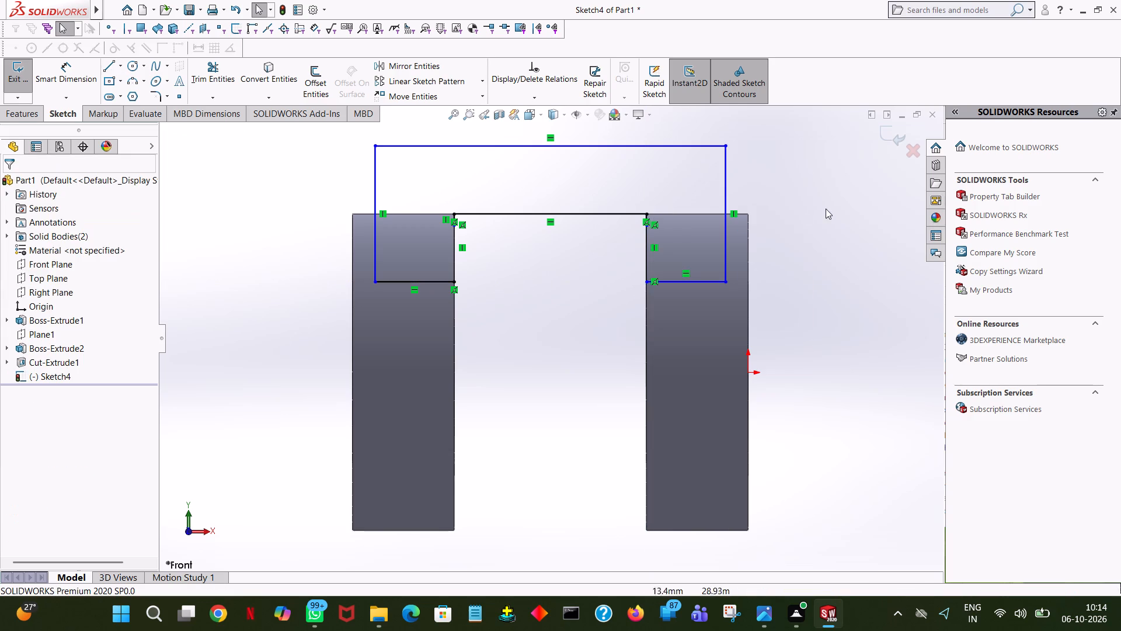
{"action": "left_click", "coordinate": [826, 209]}
Dimension the bridge profile's top horizontal line at 62 mm.
{"action": "left_click", "coordinate": [72, 76]}
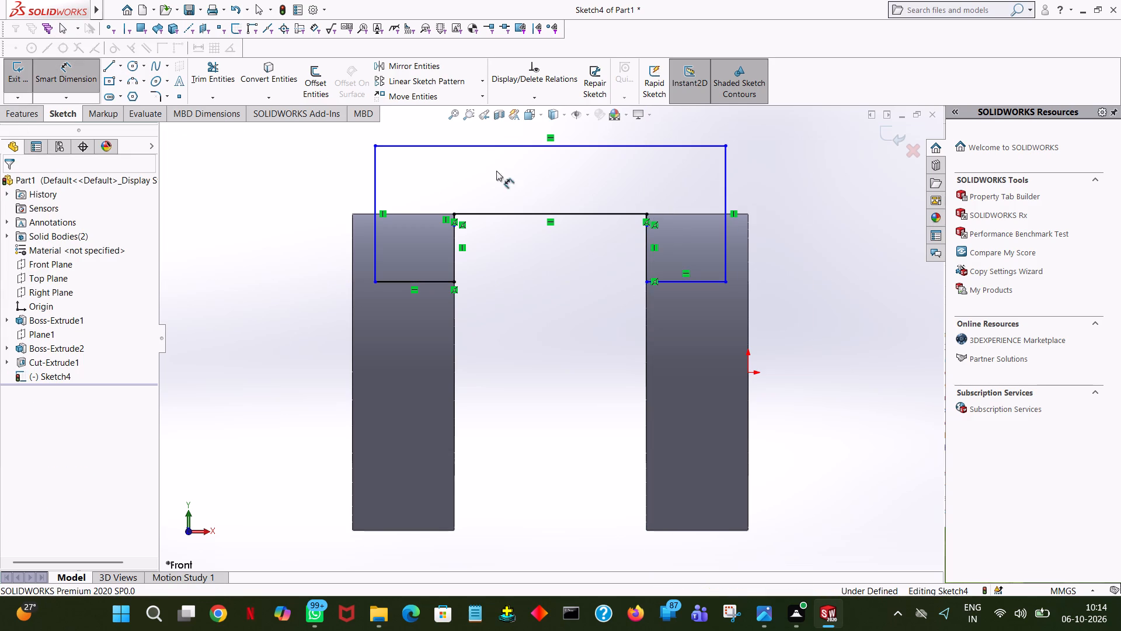
{"action": "left_click", "coordinate": [523, 147]}
{"action": "left_click", "coordinate": [518, 164]}
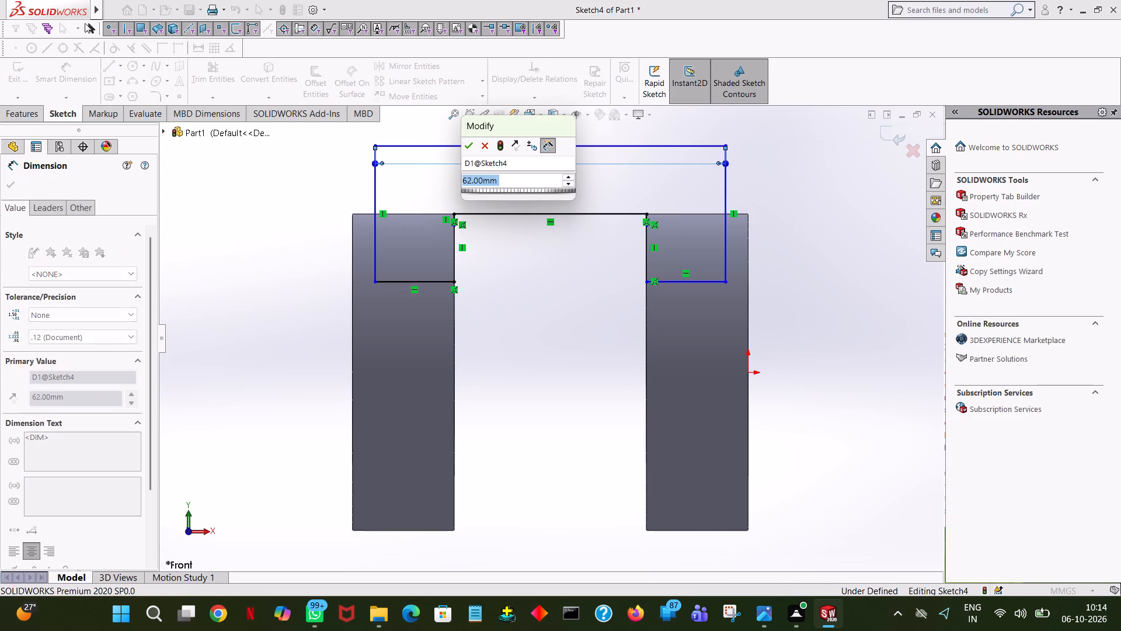
{"action": "left_click", "coordinate": [468, 147]}
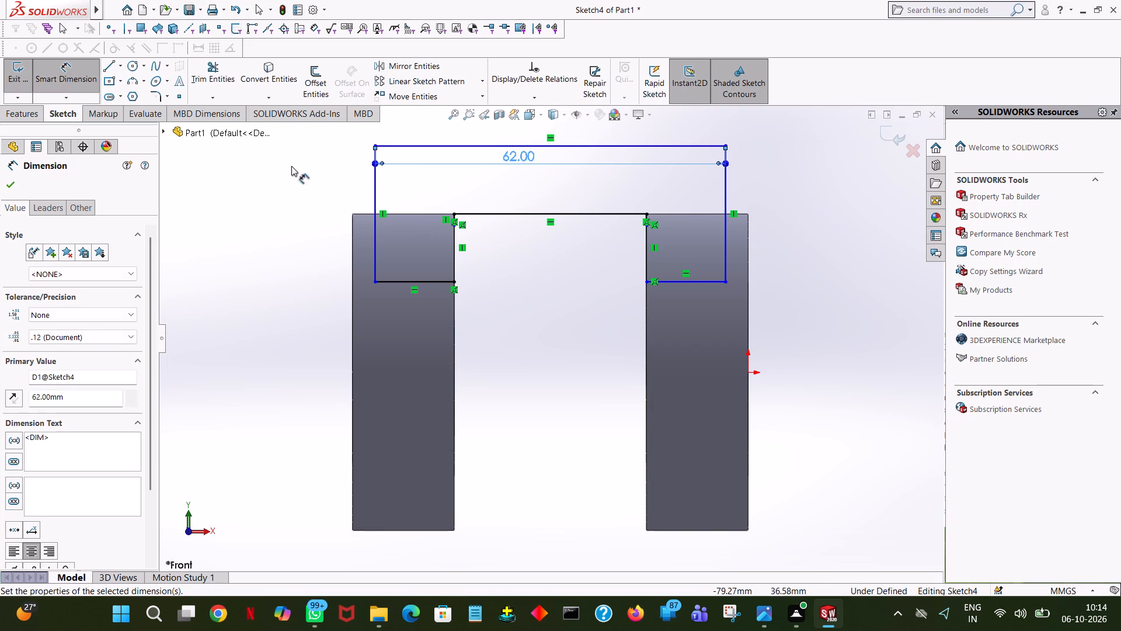
{"action": "left_click", "coordinate": [263, 170]}
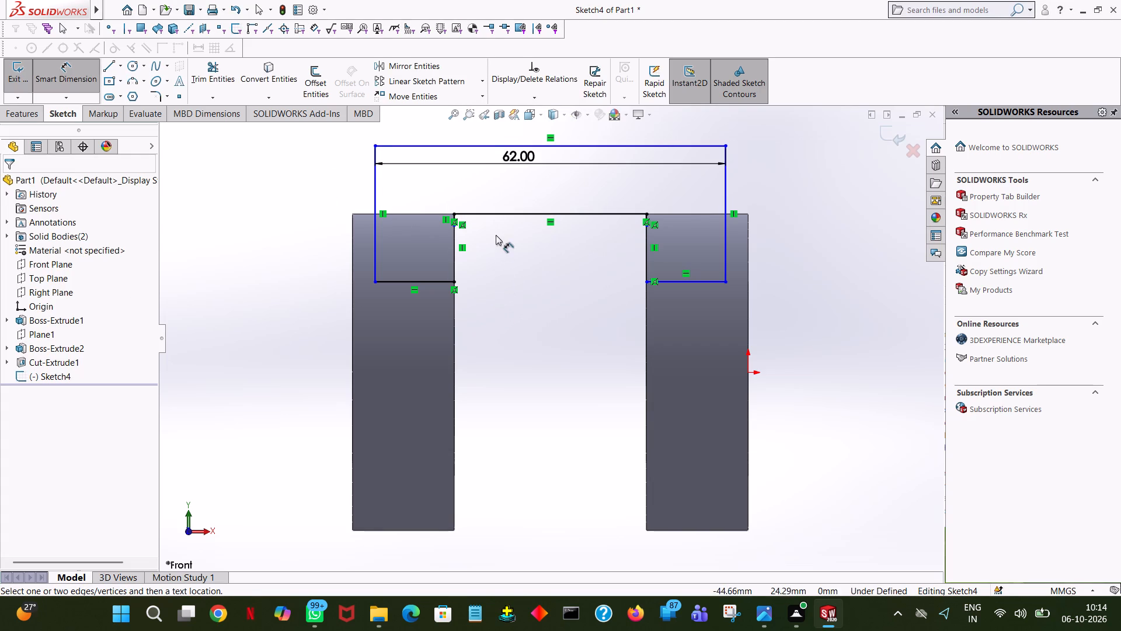
Dimension the lower horizontal line on the far disc at 14 mm.
{"action": "left_click", "coordinate": [444, 284]}
{"action": "left_click", "coordinate": [325, 318]}
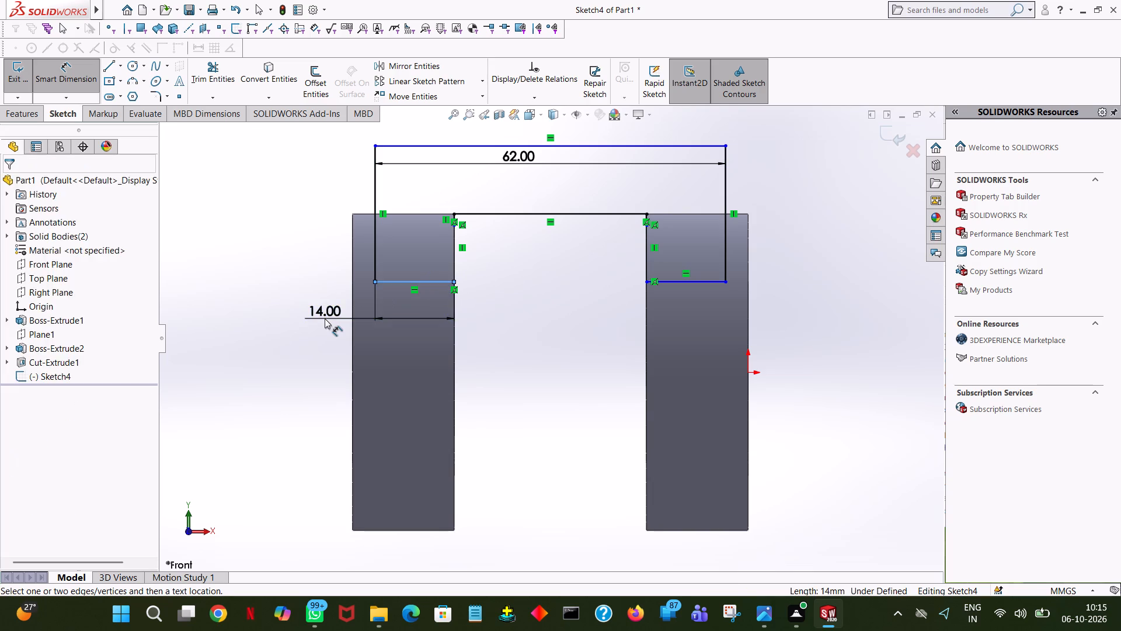
{"action": "left_click", "coordinate": [277, 299]}
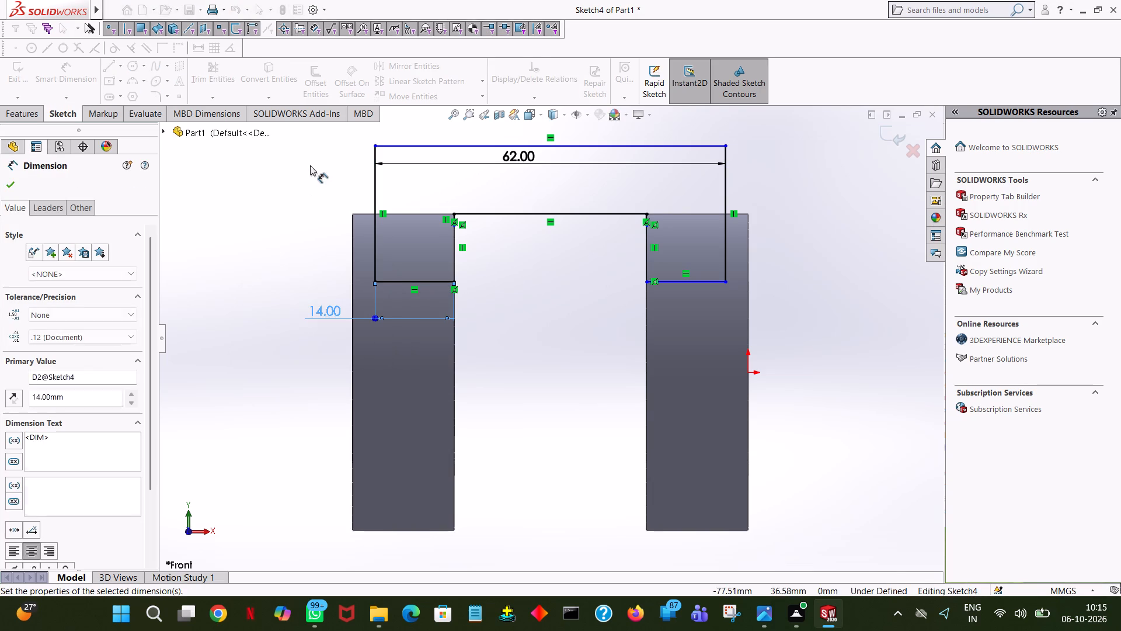
{"action": "left_click", "coordinate": [310, 165]}
Dimension the vertical distance between the top line and the 34 mm line at 12 mm.
{"action": "left_click", "coordinate": [576, 145]}
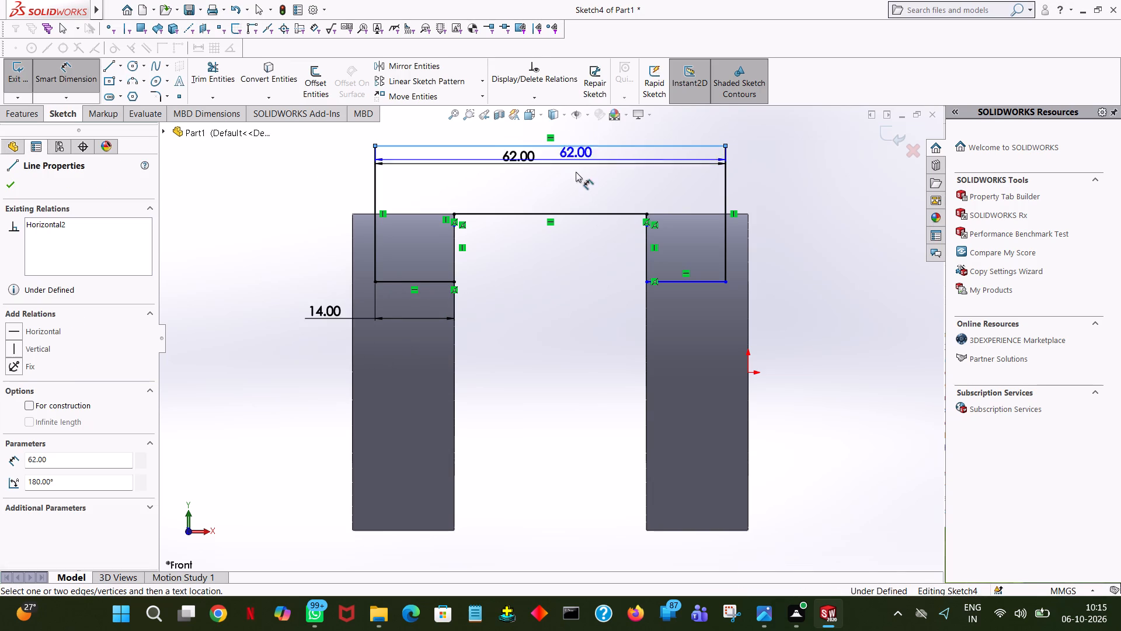
{"action": "left_click", "coordinate": [572, 212]}
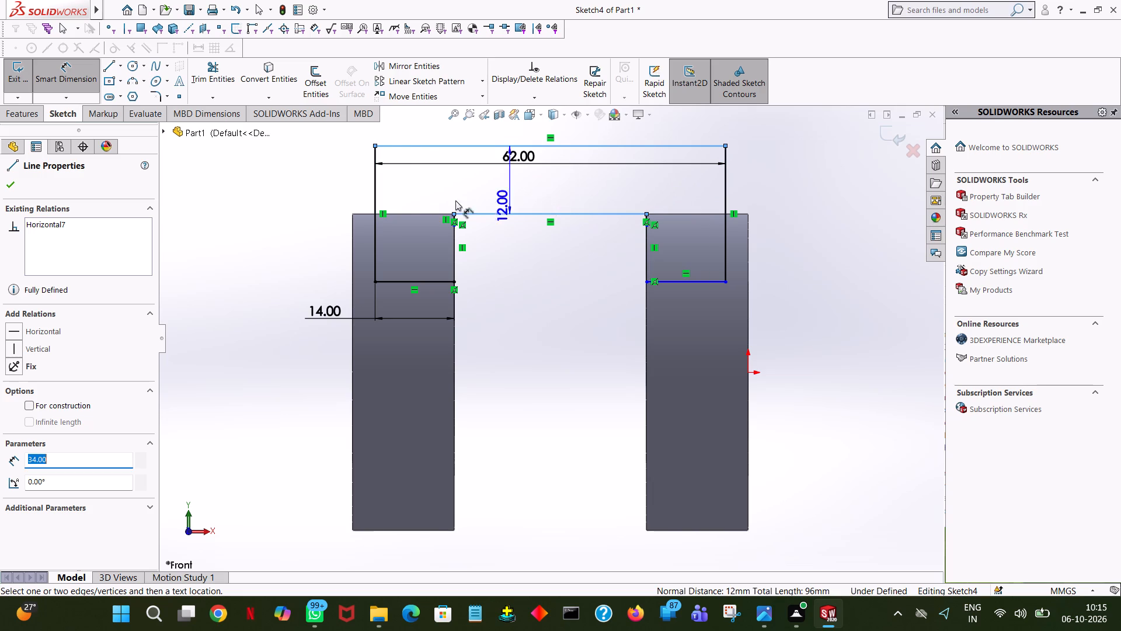
{"action": "left_click", "coordinate": [318, 196]}
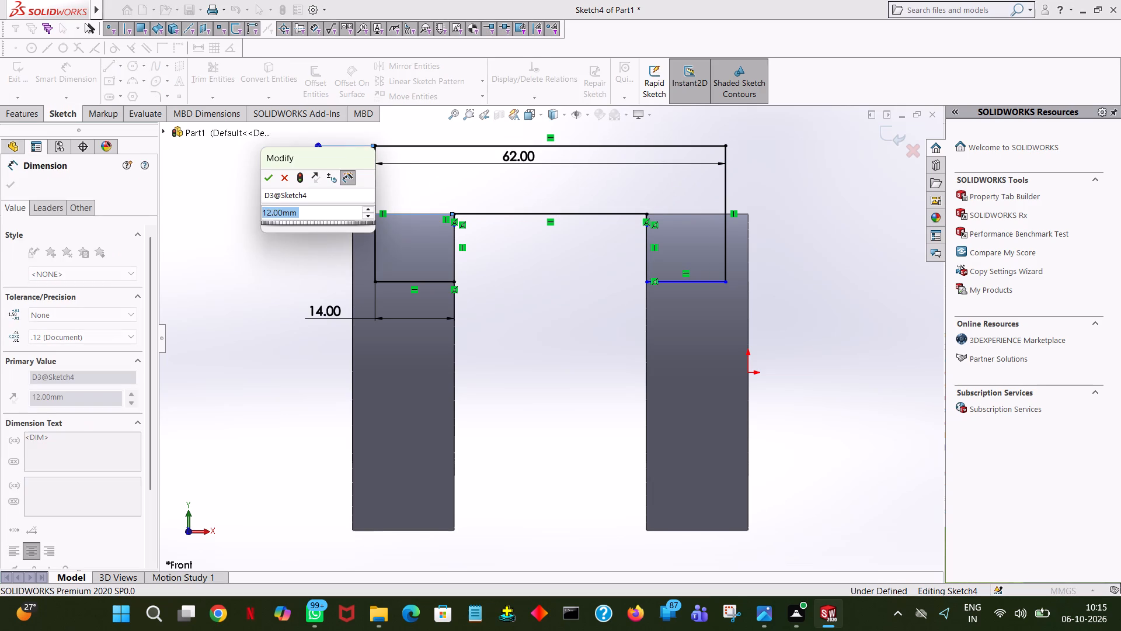
{"action": "left_click", "coordinate": [269, 182]}
{"action": "left_click", "coordinate": [203, 197]}
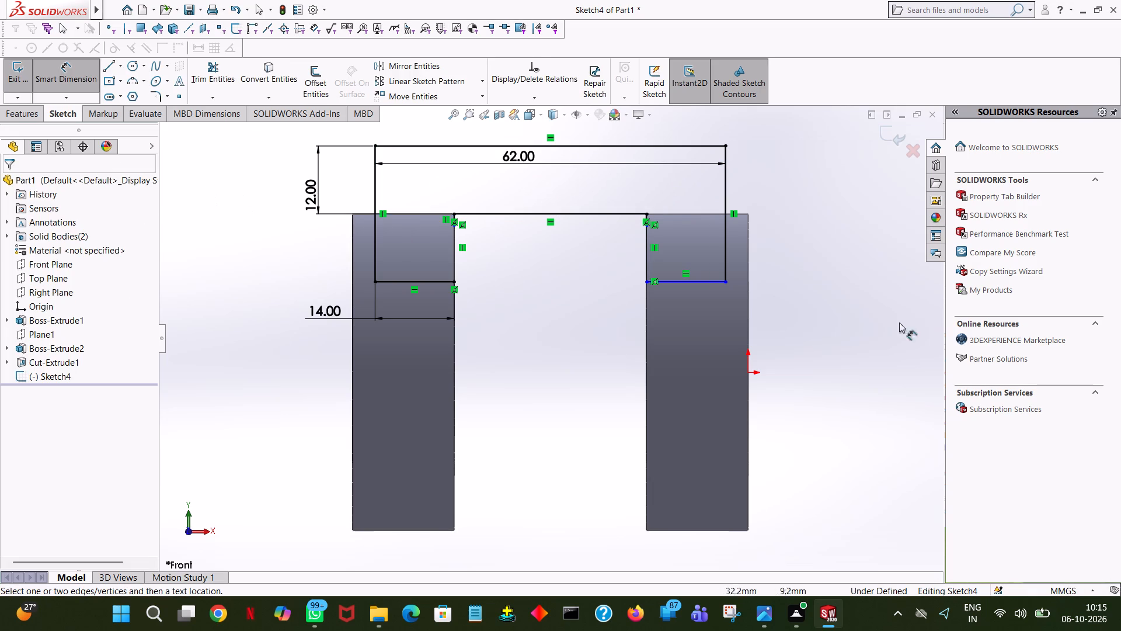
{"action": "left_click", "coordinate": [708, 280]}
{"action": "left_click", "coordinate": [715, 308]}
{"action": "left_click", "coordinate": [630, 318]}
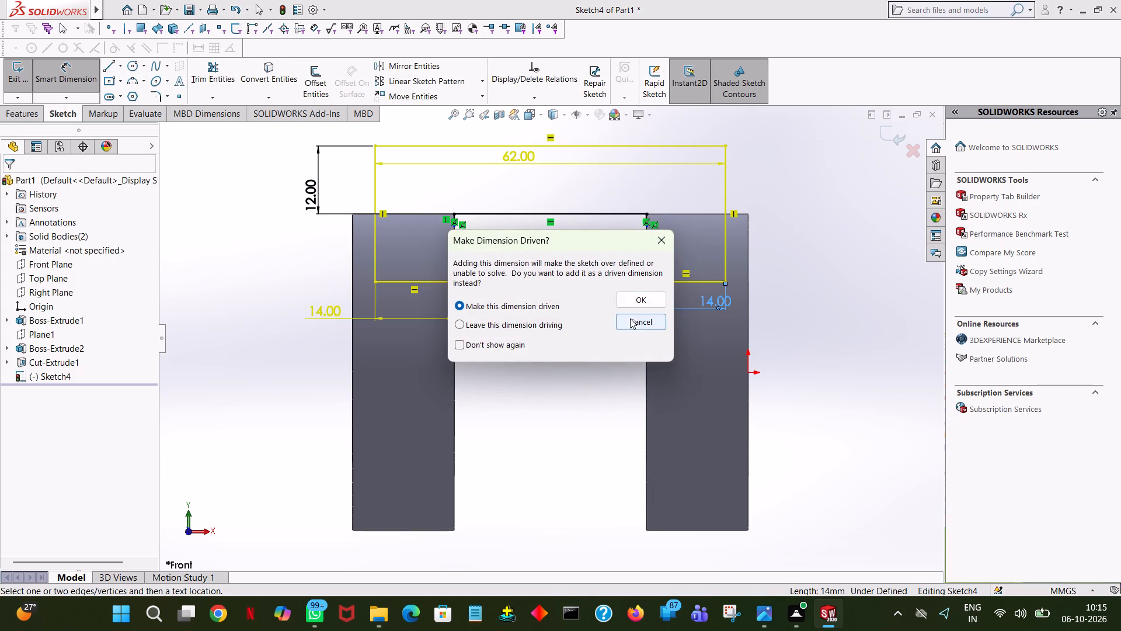
Dimension the vertical distance between the bridge profile's top line and the lower line on the origin-side disc at 24 mm.
{"action": "left_click", "coordinate": [697, 280]}
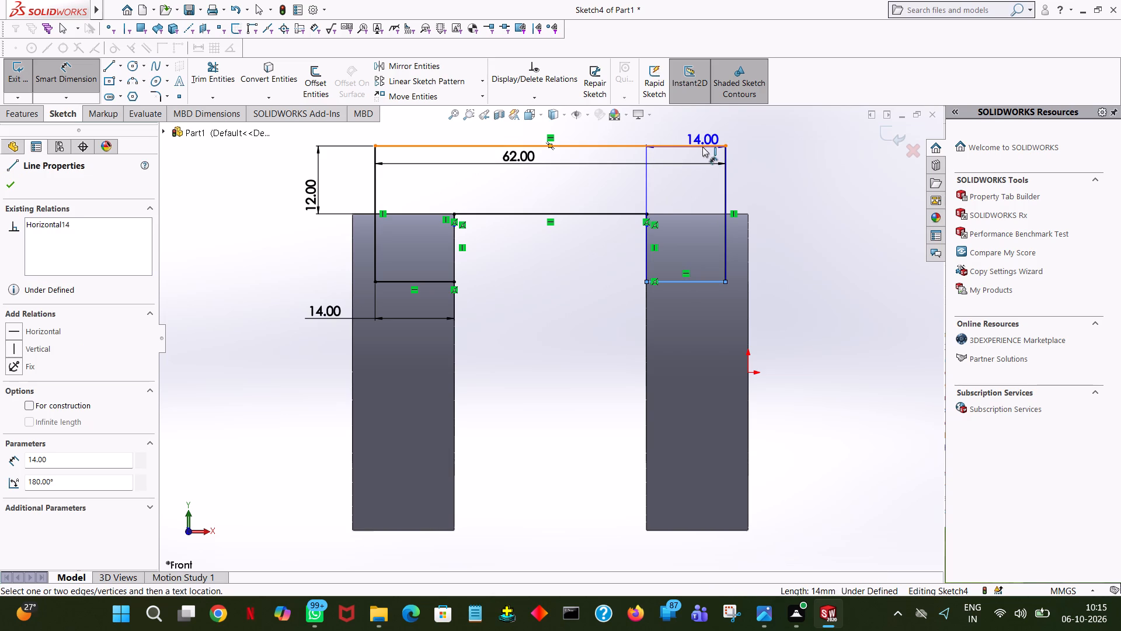
{"action": "left_click", "coordinate": [702, 146]}
{"action": "left_click", "coordinate": [826, 161]}
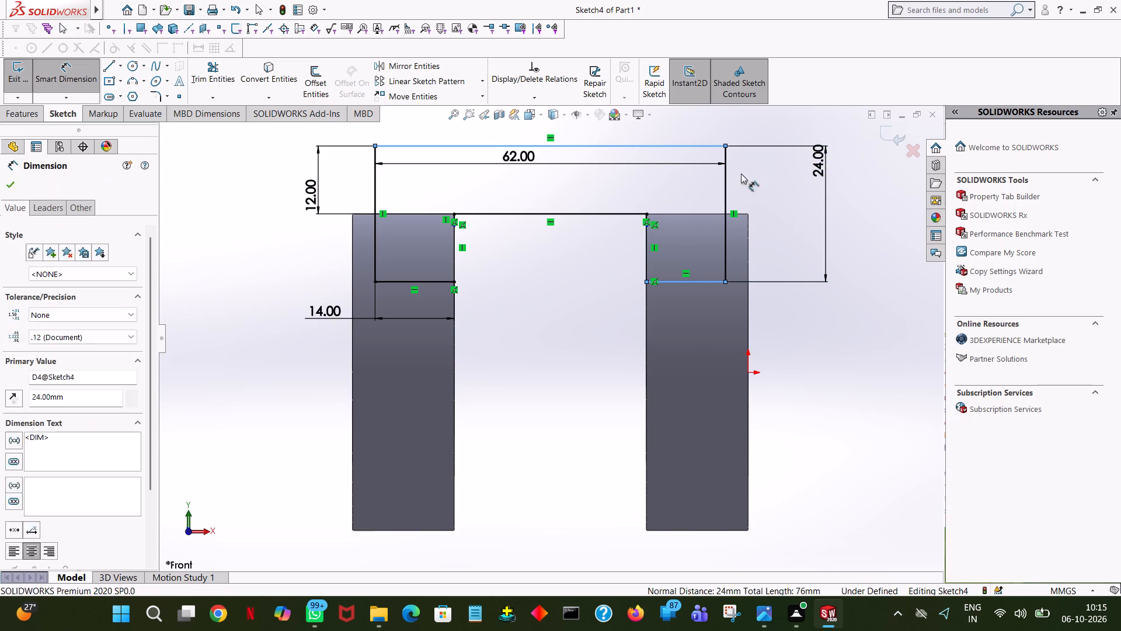
{"action": "left_click", "coordinate": [777, 145]}
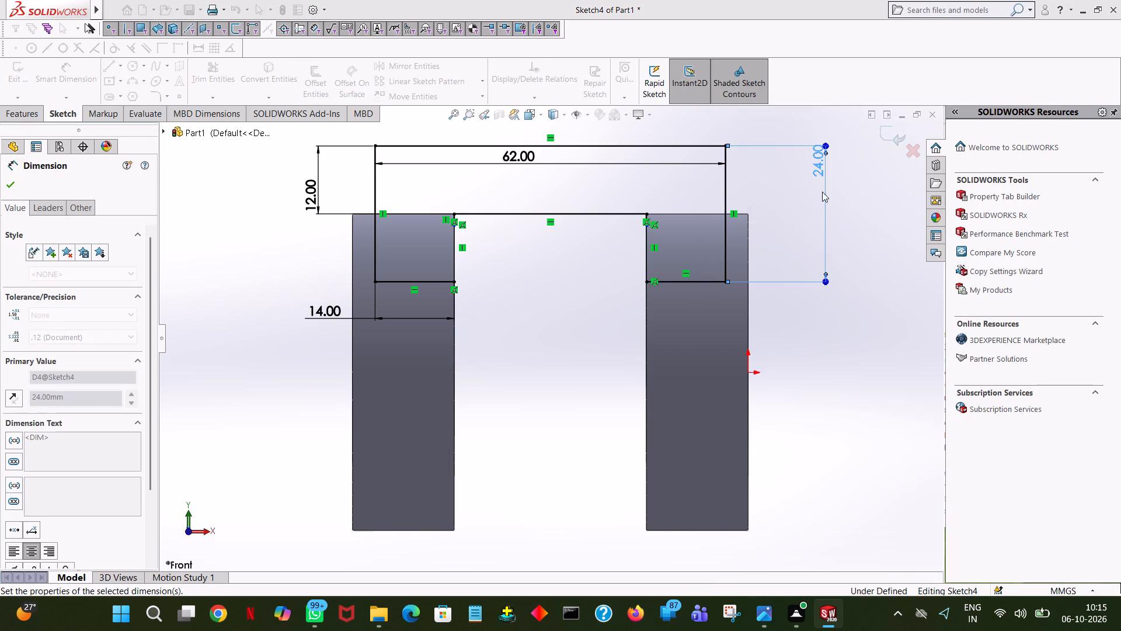
{"action": "left_click", "coordinate": [852, 206]}
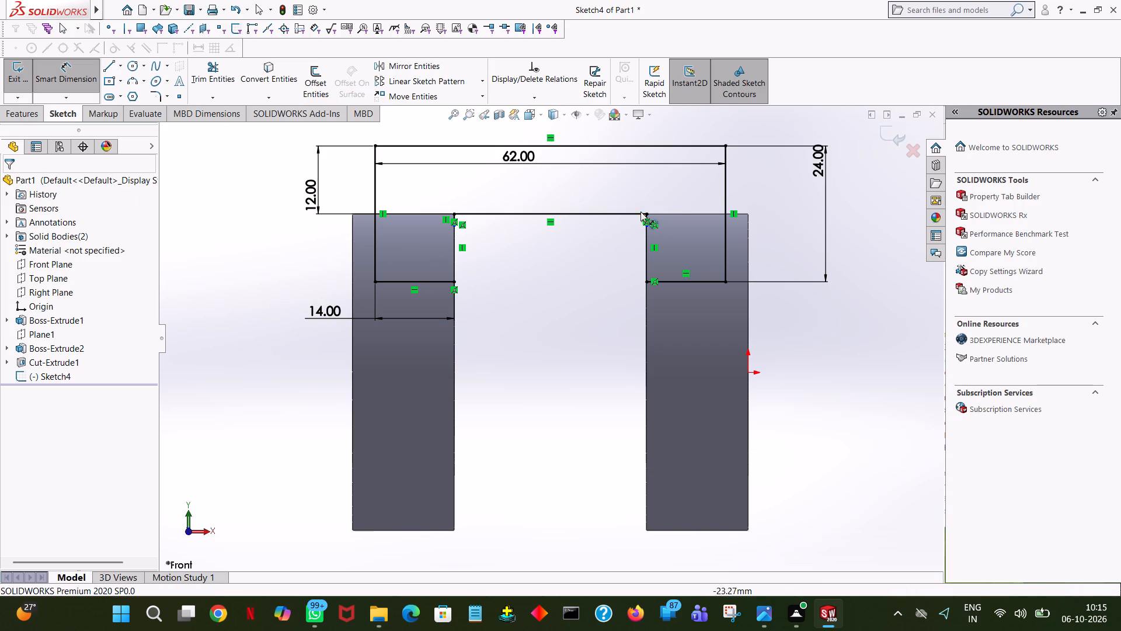
{"action": "left_click", "coordinate": [652, 192]}
{"action": "left_click", "coordinate": [82, 86]}
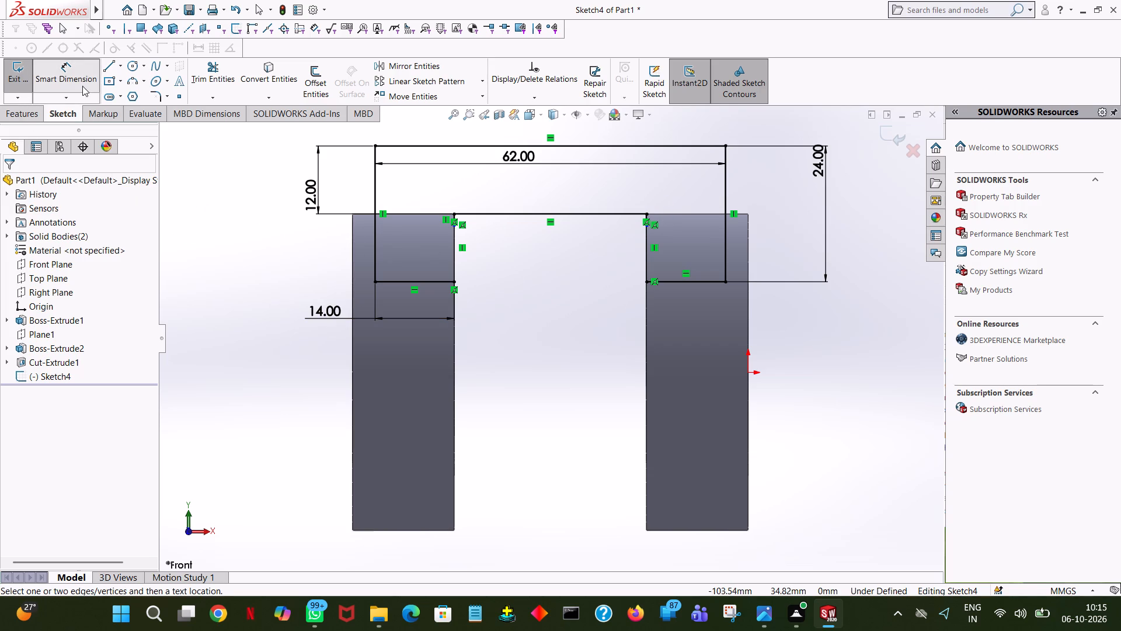
Extrude the bridge profile region 56 mm with the Mid Plane end condition, merging the result with both discs.
{"action": "left_click", "coordinate": [9, 108]}
{"action": "left_click", "coordinate": [36, 93]}
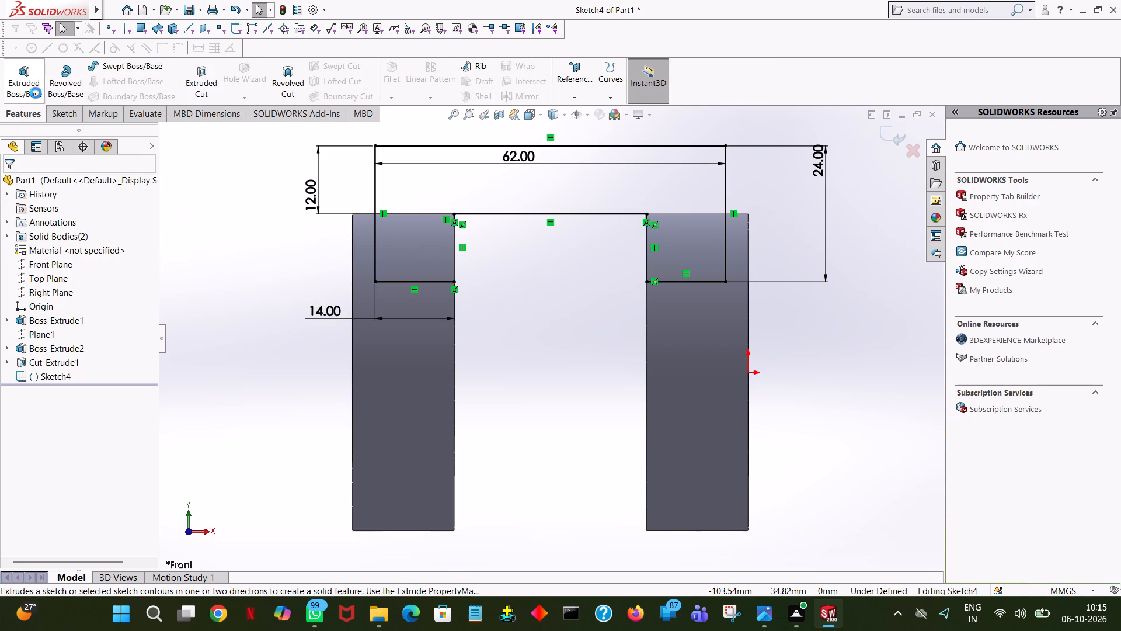
{"action": "middle_click_drag", "start_coordinate": [830, 269], "coordinate": [772, 285]}
{"action": "left_click", "coordinate": [603, 183]}
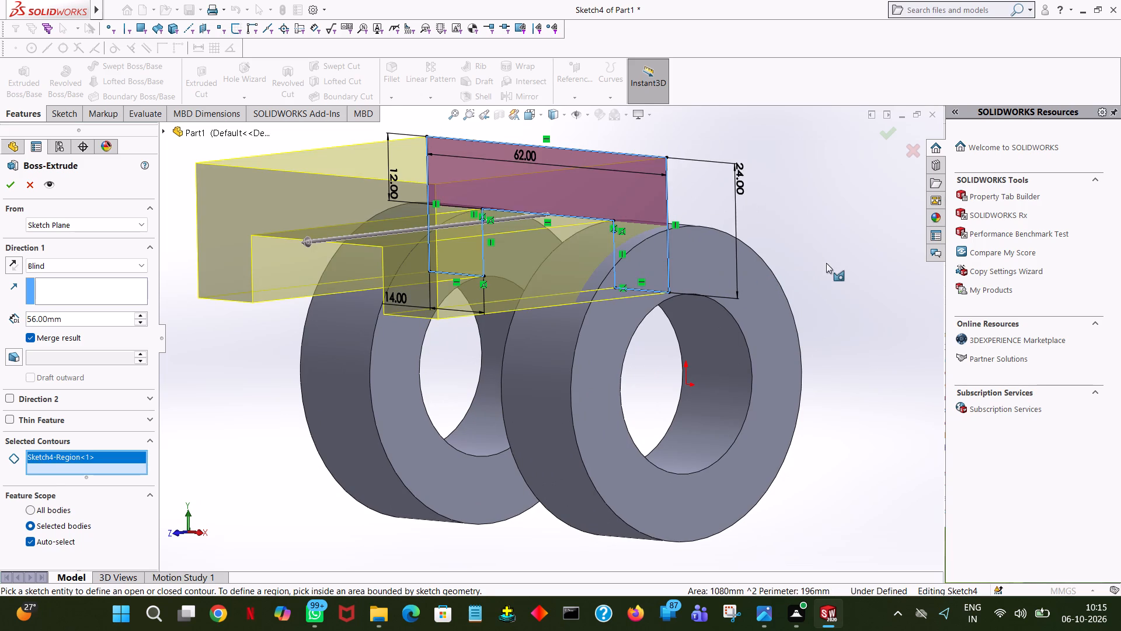
{"action": "middle_click_drag", "start_coordinate": [834, 262], "coordinate": [866, 236]}
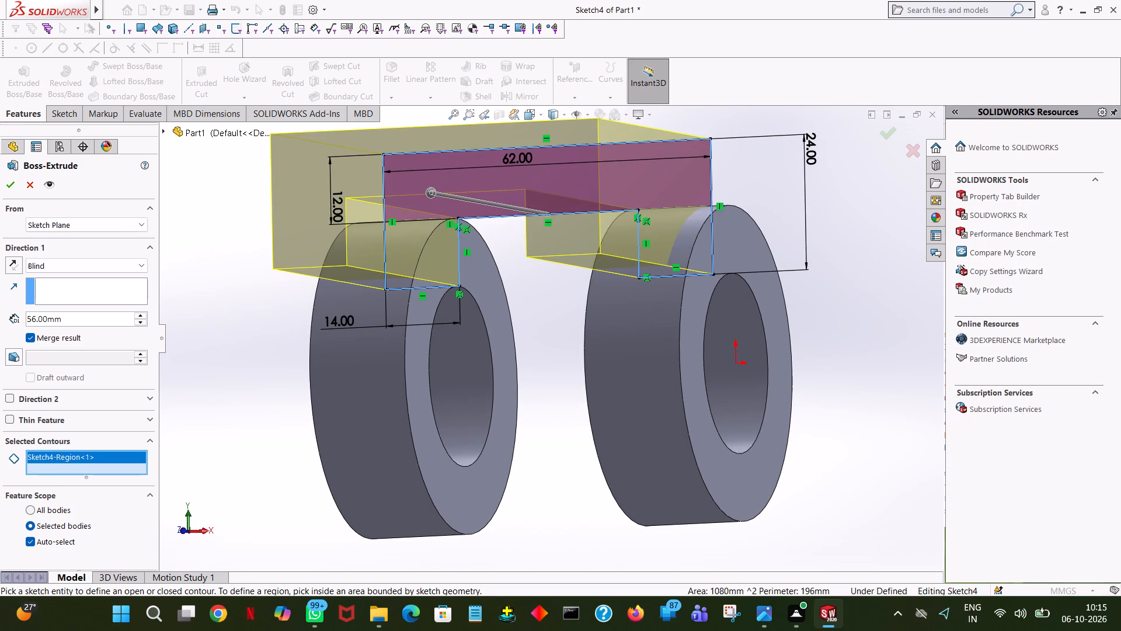
{"action": "left_click", "coordinate": [65, 264]}
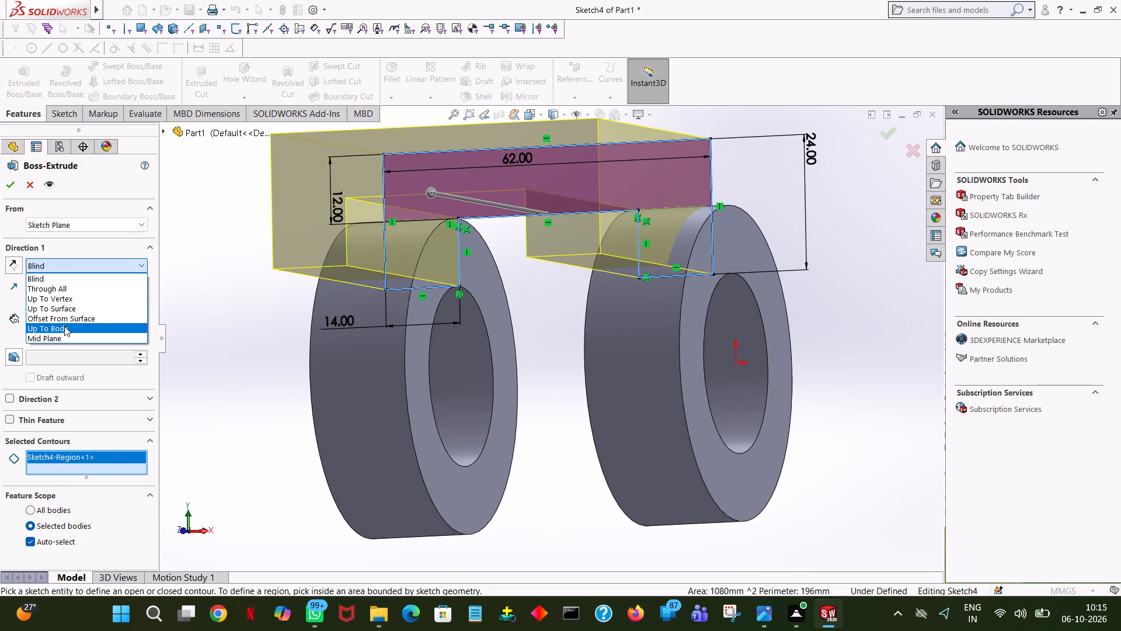
{"action": "left_click", "coordinate": [64, 333]}
{"action": "left_click", "coordinate": [12, 181]}
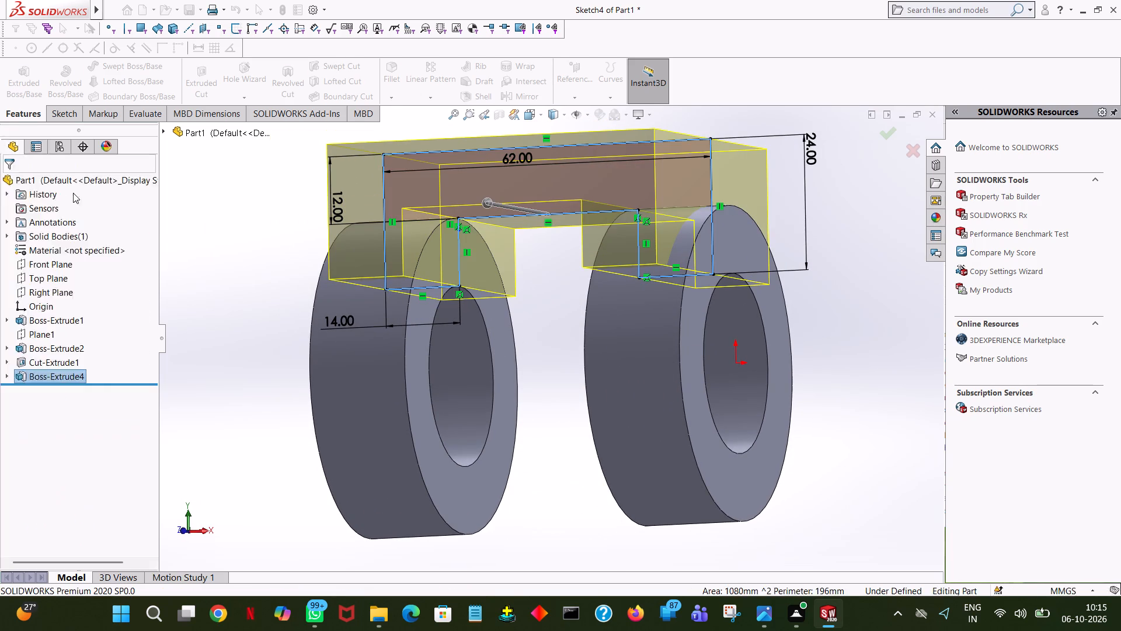
{"action": "left_click", "coordinate": [174, 231]}
Examine the extruded bridge and how it meets the two ears from several angles.
{"action": "middle_click_drag", "start_coordinate": [205, 242], "coordinate": [162, 233]}
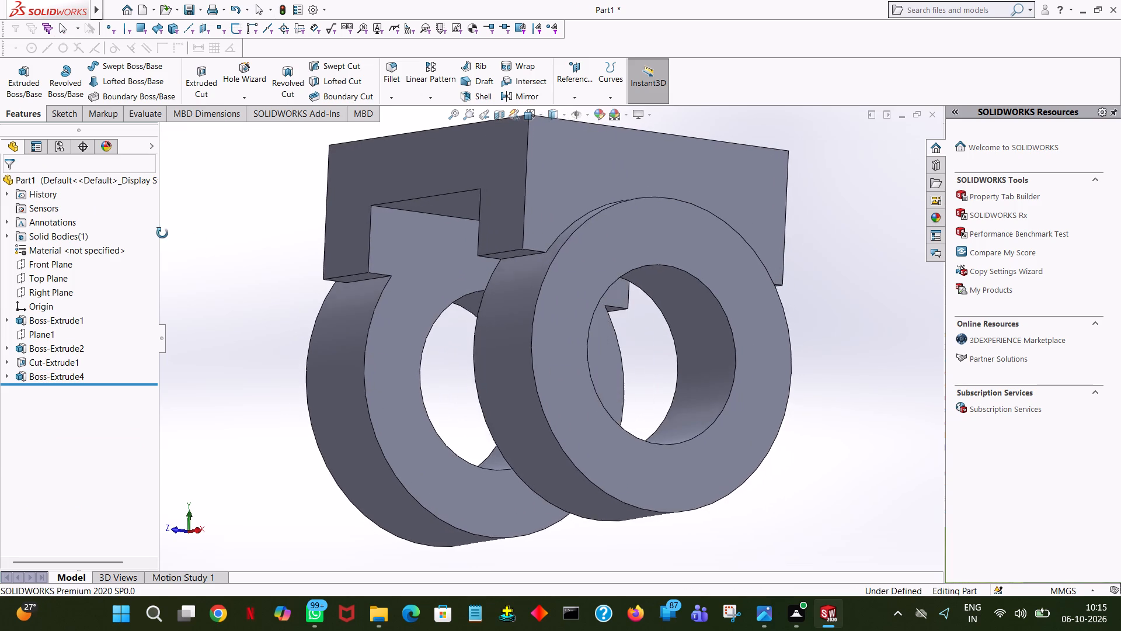
{"action": "middle_click_drag", "start_coordinate": [162, 233], "coordinate": [130, 301]}
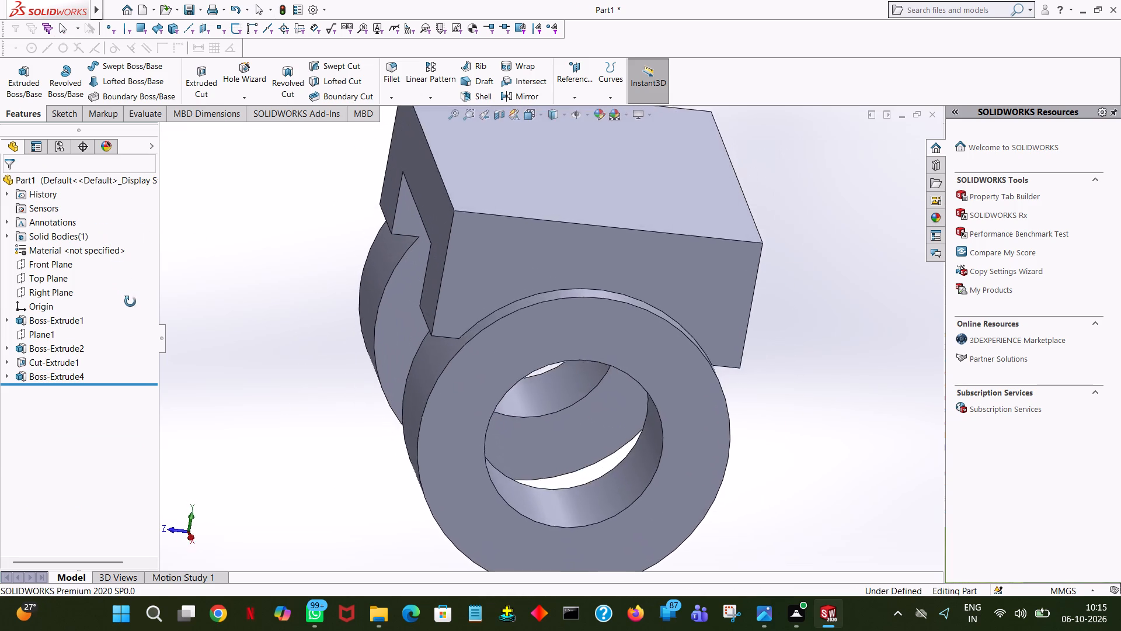
{"action": "middle_click_drag", "start_coordinate": [130, 301], "coordinate": [326, 479]}
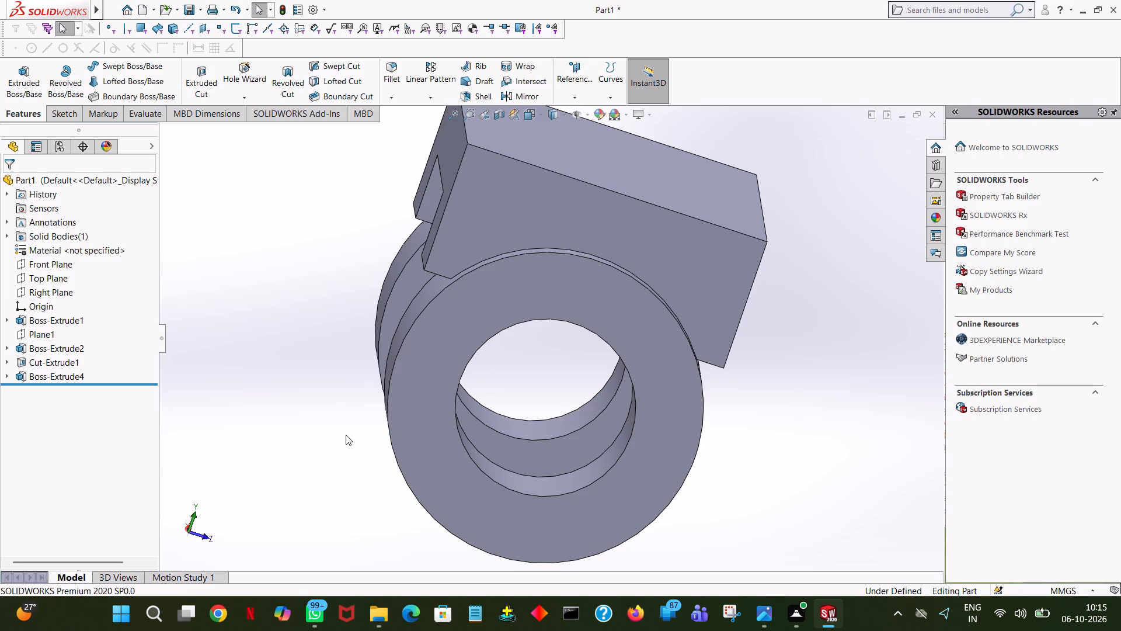
{"action": "middle_click_drag", "start_coordinate": [829, 341], "coordinate": [761, 356]}
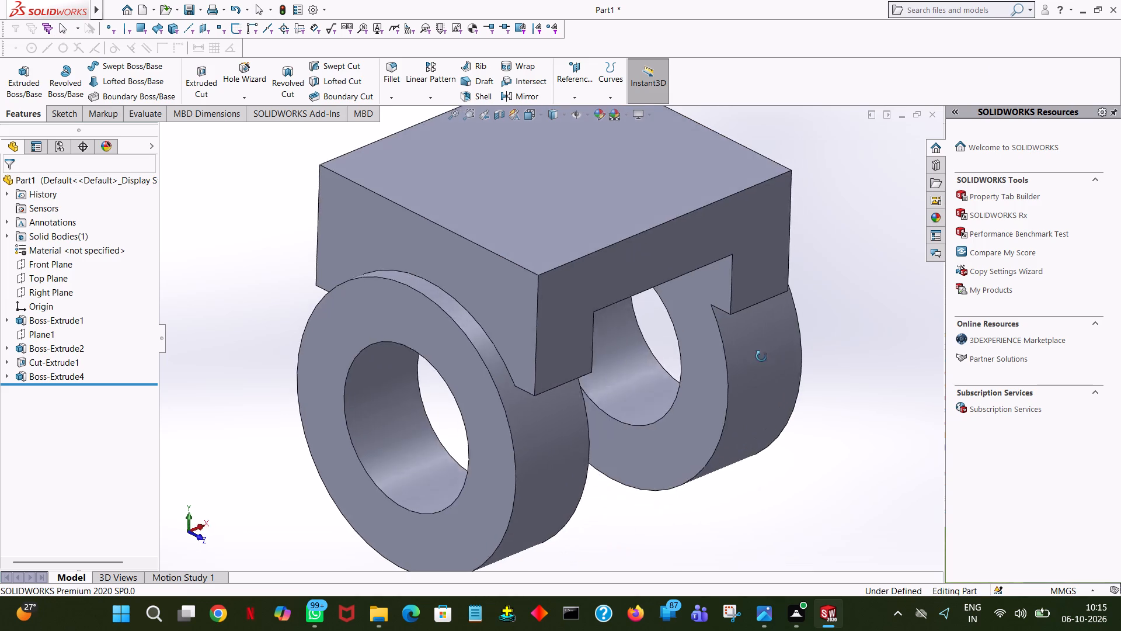
{"action": "middle_click_drag", "start_coordinate": [761, 356], "coordinate": [607, 274]}
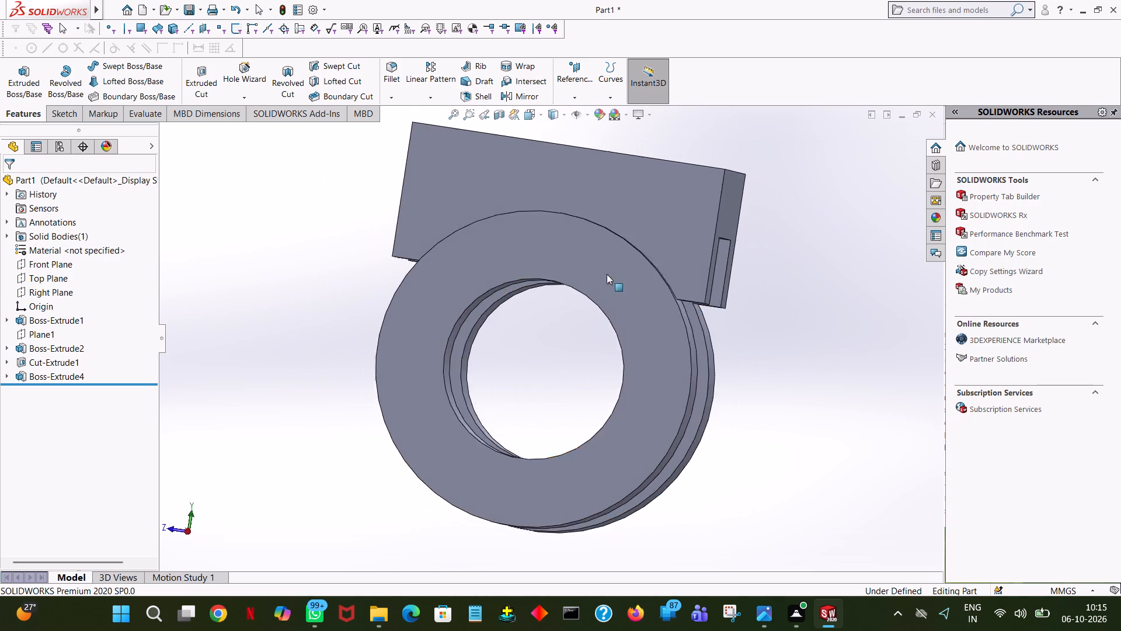
{"action": "middle_click_drag", "start_coordinate": [607, 274], "coordinate": [601, 276]}
{"action": "middle_click_drag", "start_coordinate": [633, 279], "coordinate": [638, 301]}
{"action": "middle_click_drag", "start_coordinate": [638, 301], "coordinate": [636, 273]}
{"action": "middle_click", "coordinate": [640, 273]}
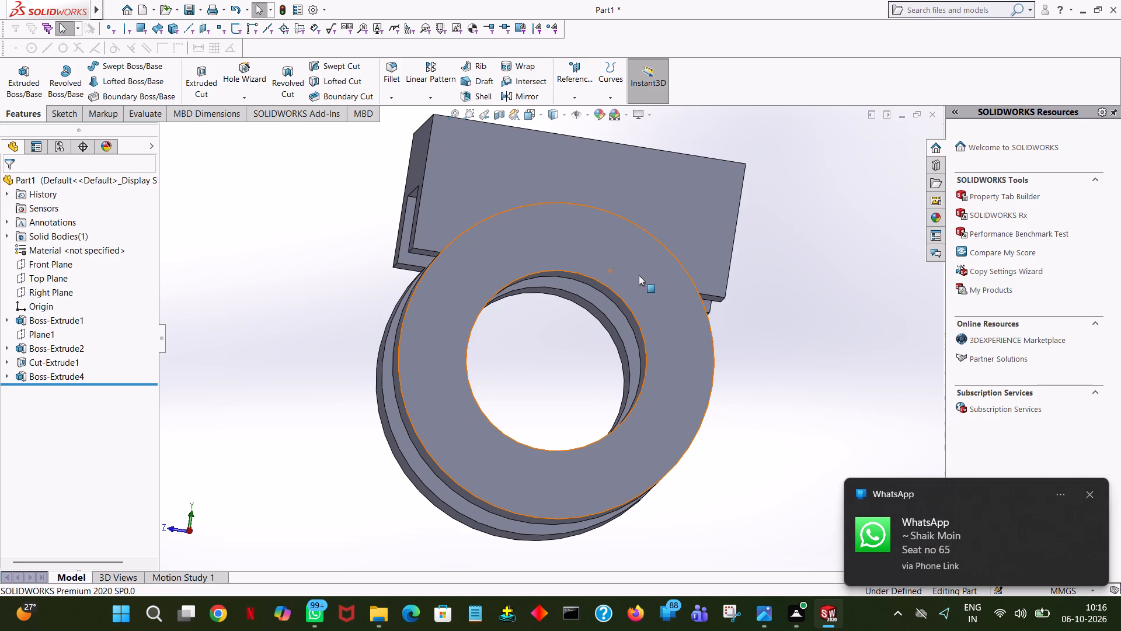
{"action": "middle_click_drag", "start_coordinate": [734, 160], "coordinate": [718, 161]}
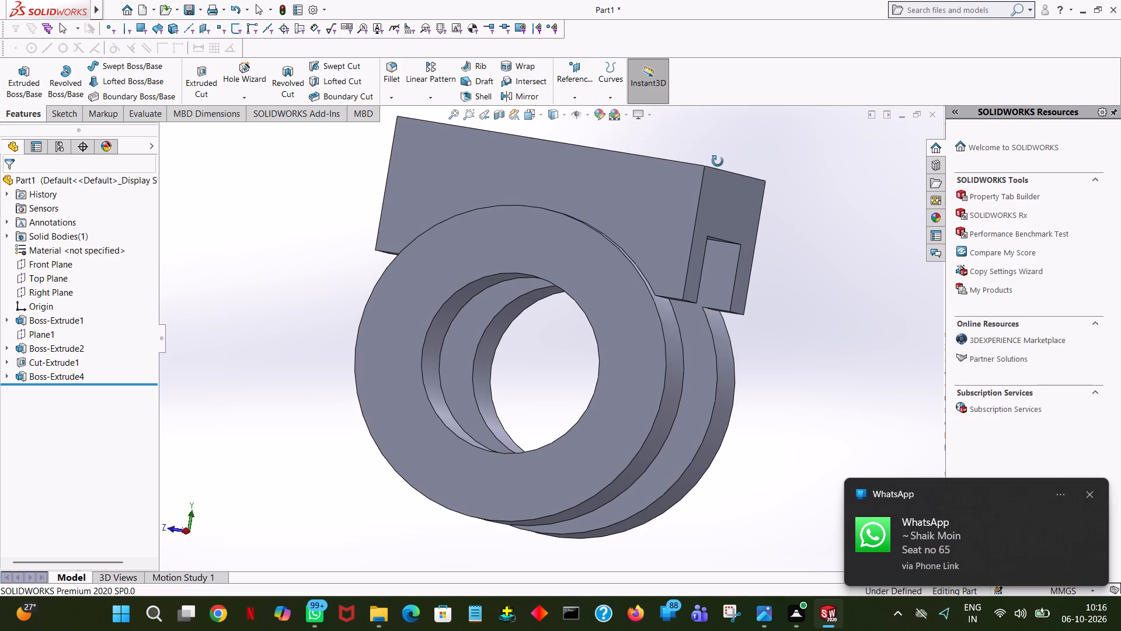
{"action": "middle_click_drag", "start_coordinate": [718, 161], "coordinate": [747, 169]}
{"action": "middle_click", "coordinate": [748, 169]}
{"action": "middle_click_drag", "start_coordinate": [751, 171], "coordinate": [769, 214]}
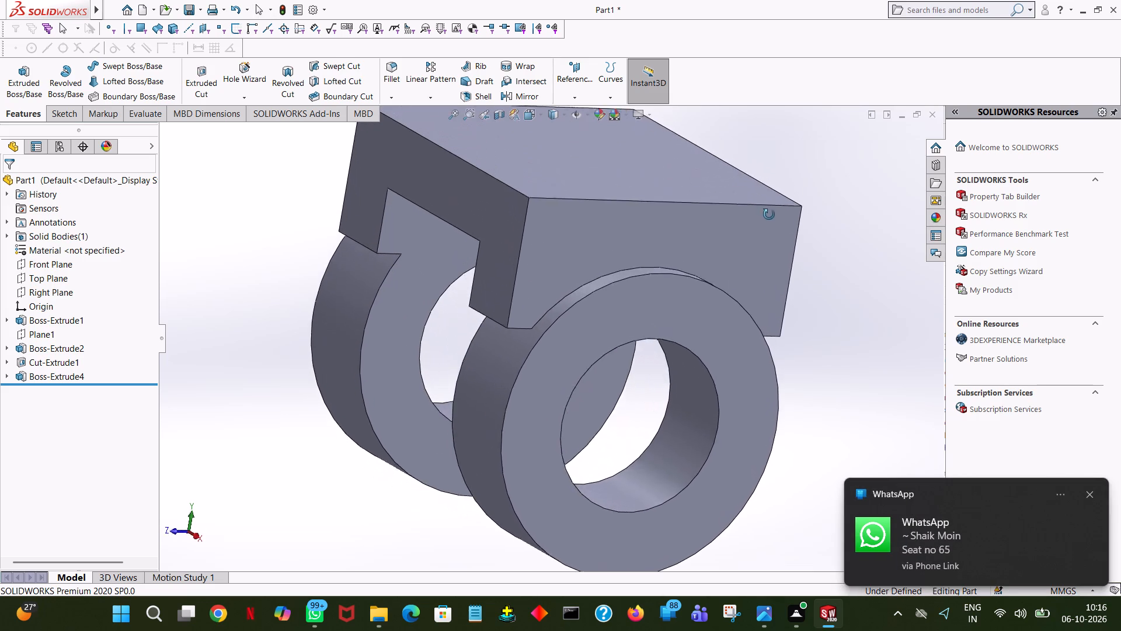
{"action": "middle_click_drag", "start_coordinate": [769, 214], "coordinate": [782, 288]}
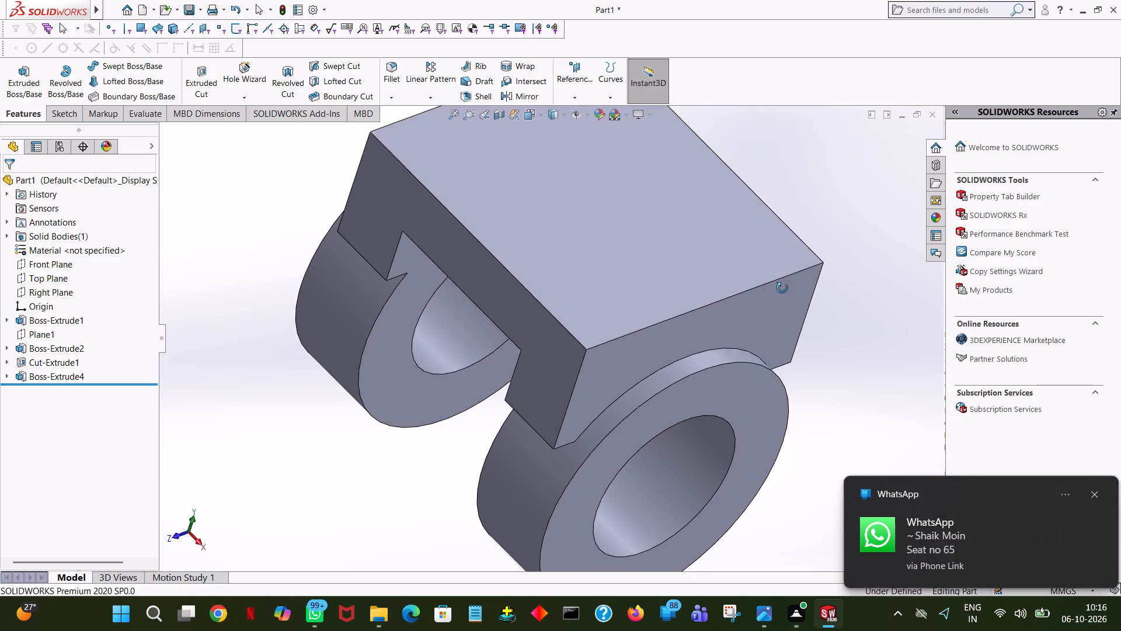
{"action": "middle_click_drag", "start_coordinate": [782, 288], "coordinate": [778, 309]}
{"action": "middle_click_drag", "start_coordinate": [715, 217], "coordinate": [652, 107]}
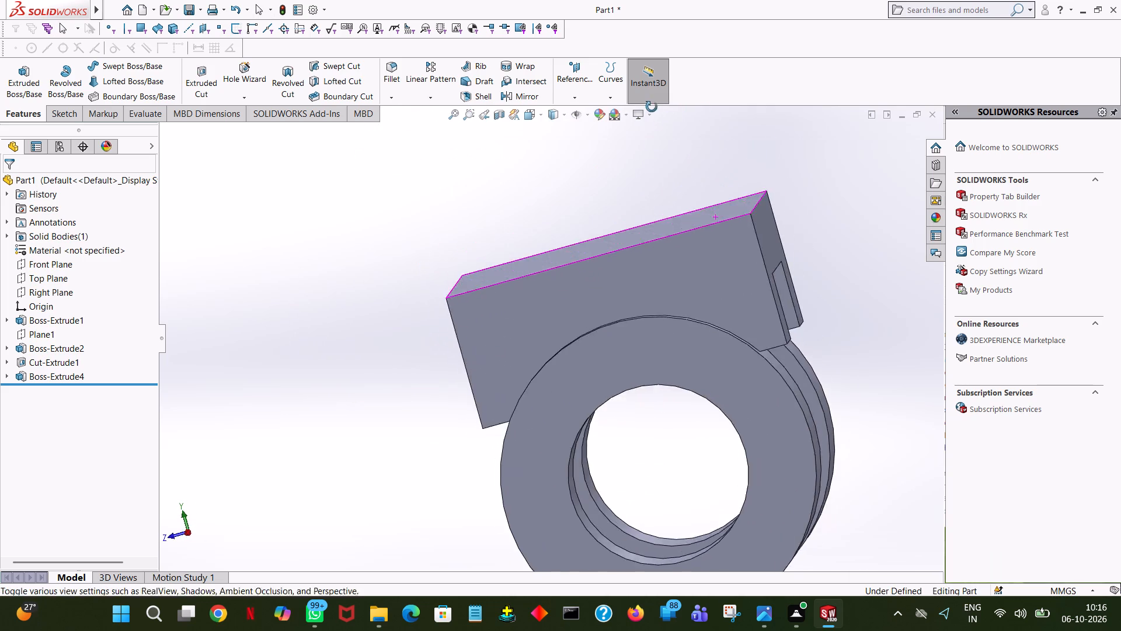
{"action": "middle_click_drag", "start_coordinate": [652, 107], "coordinate": [657, 106]}
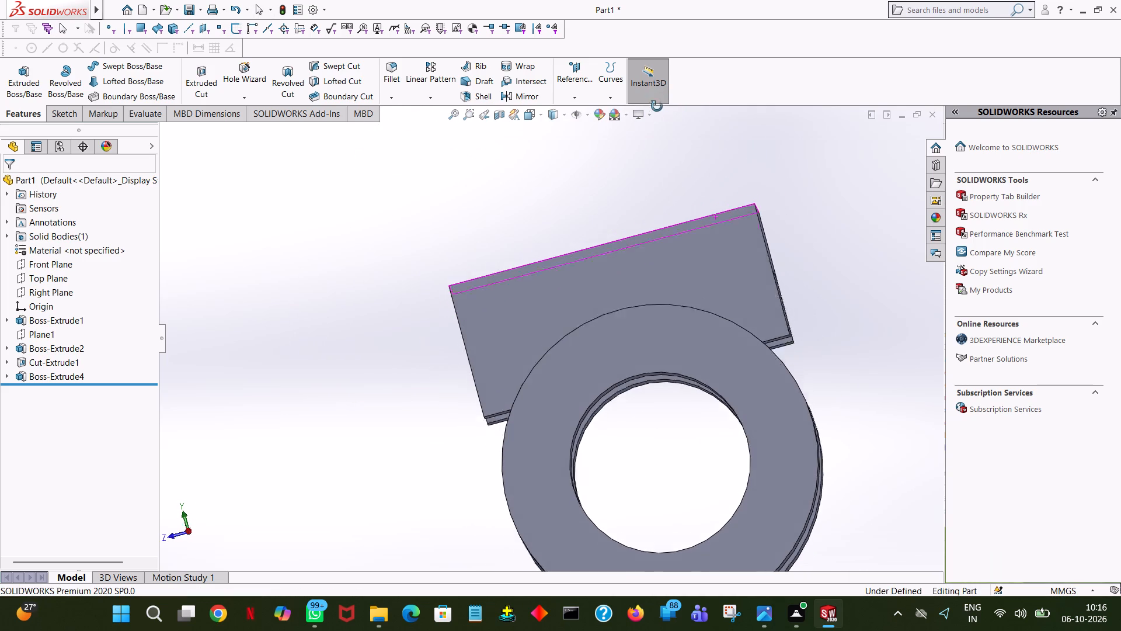
{"action": "middle_click_drag", "start_coordinate": [657, 106], "coordinate": [657, 110]}
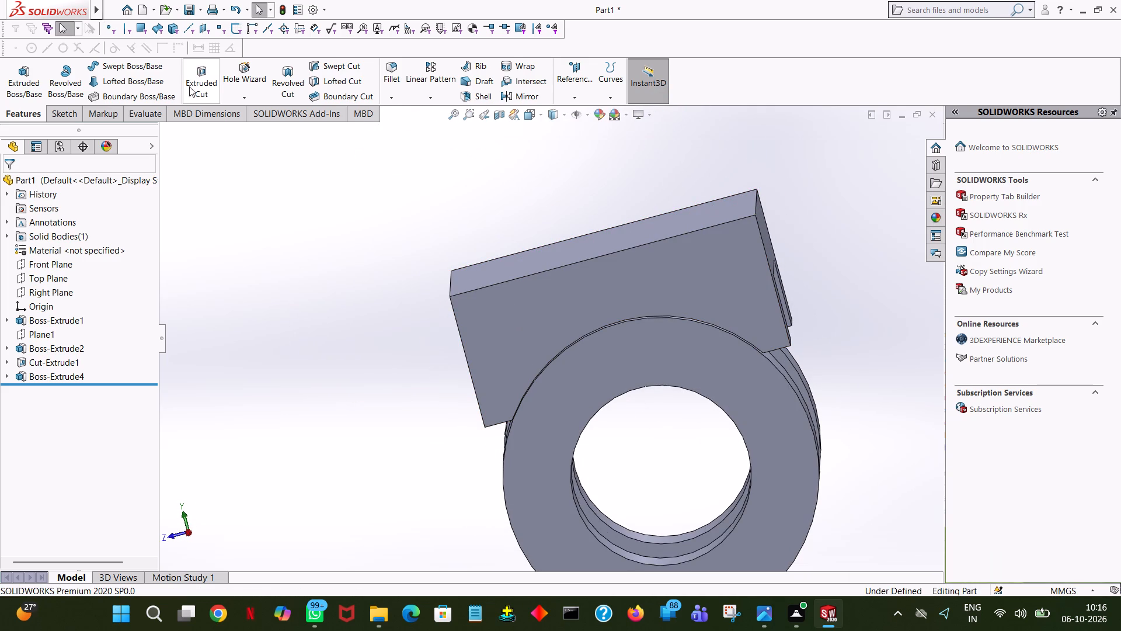
Start an extrude sketch on the bridge's origin-side end face and draw a 16 mm vertical line from its front lower corner to the disc's quadrant.
{"action": "left_click", "coordinate": [19, 86]}
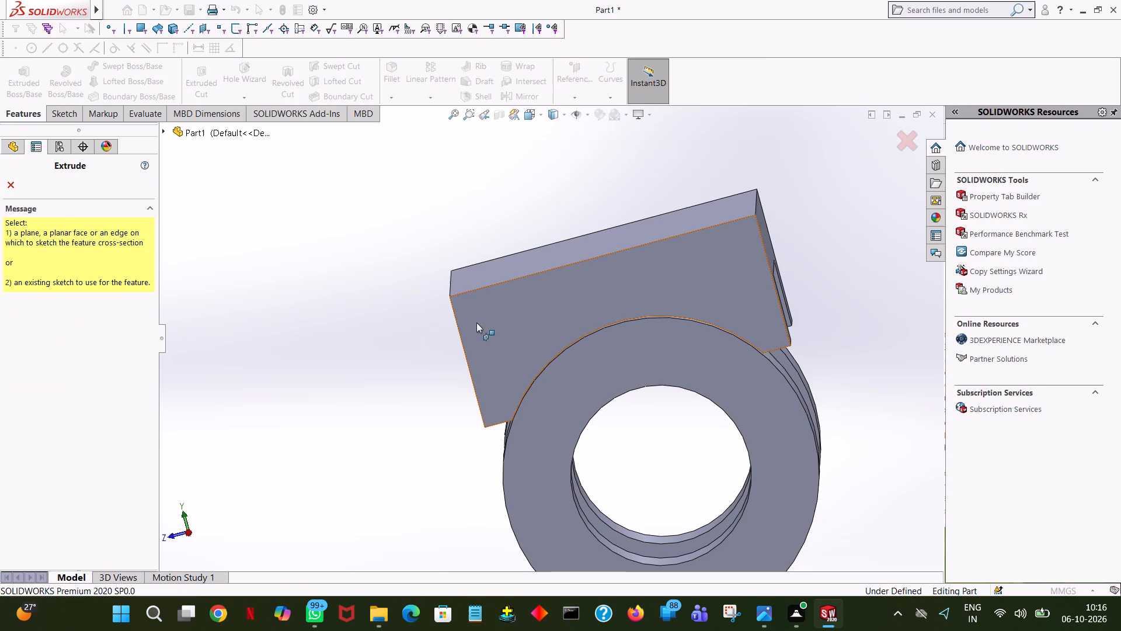
{"action": "left_click", "coordinate": [477, 323]}
{"action": "key", "text": "space"}
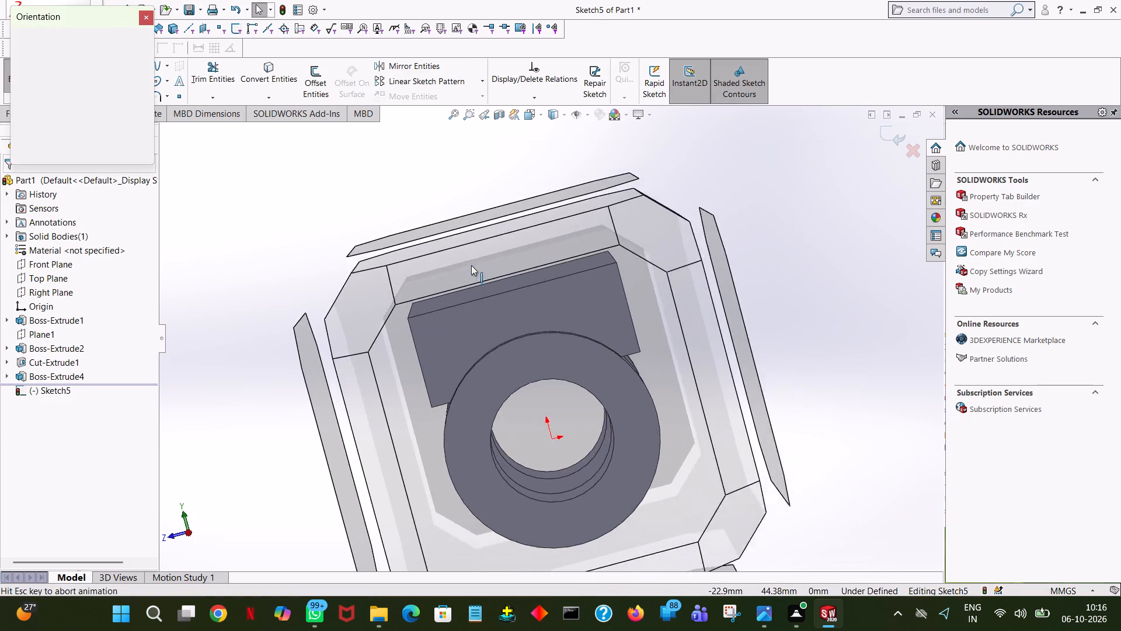
{"action": "left_click", "coordinate": [143, 89]}
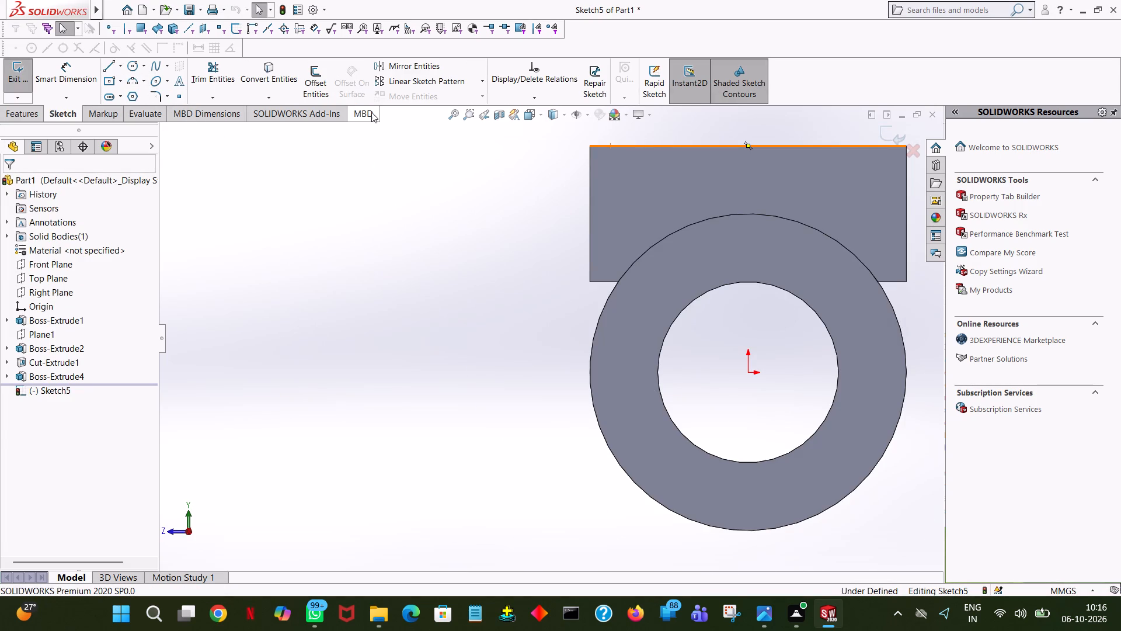
{"action": "left_click", "coordinate": [109, 68]}
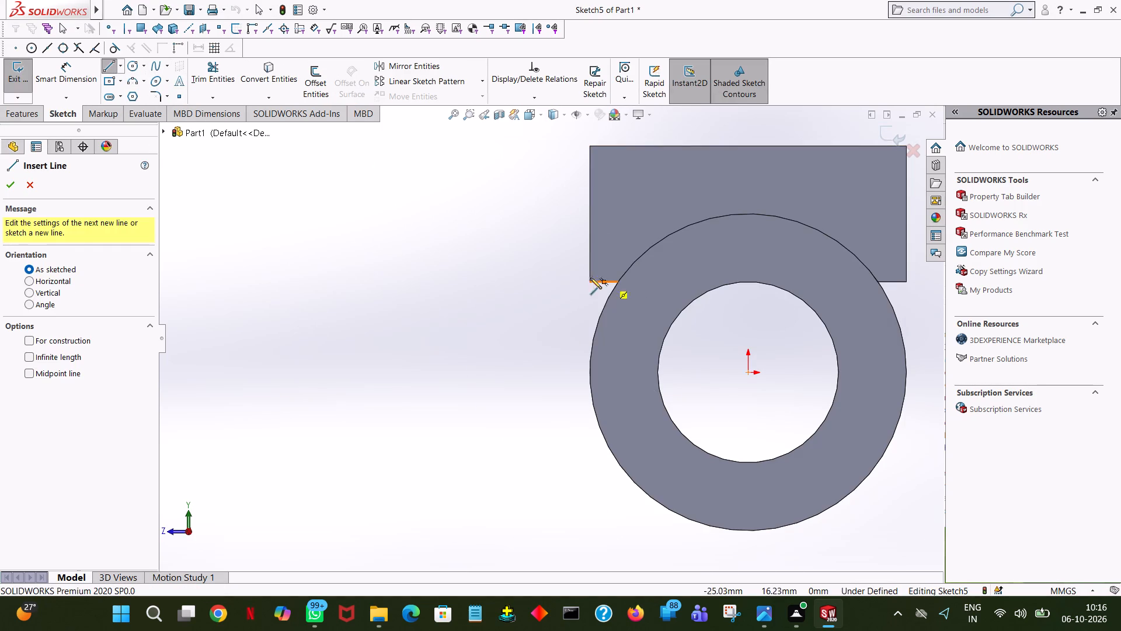
{"action": "left_click", "coordinate": [590, 283]}
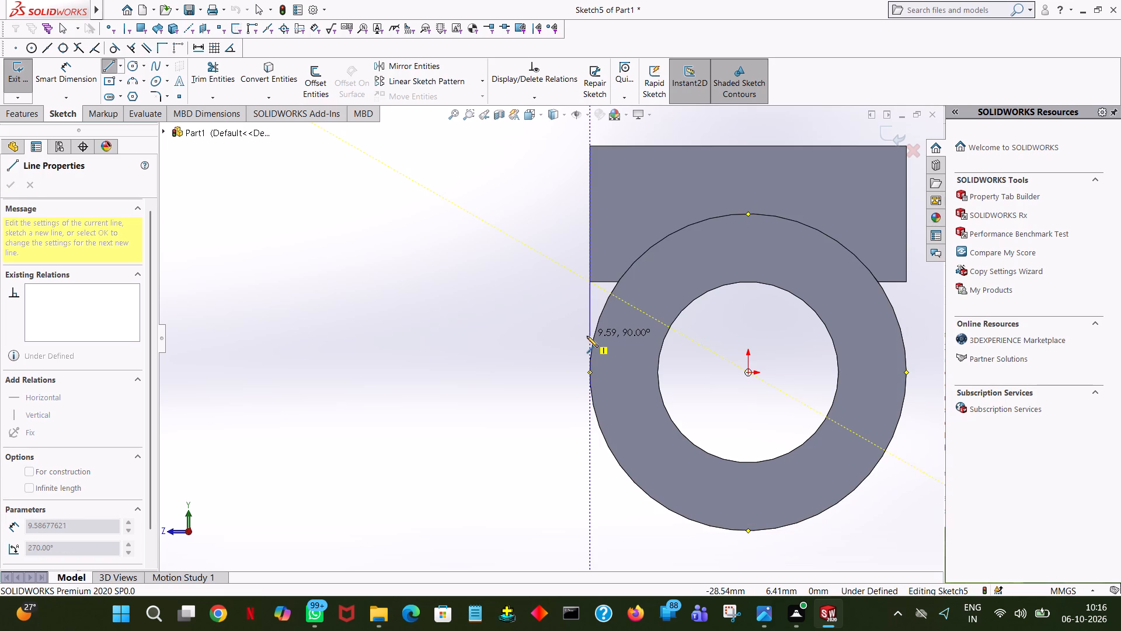
{"action": "left_click", "coordinate": [589, 372]}
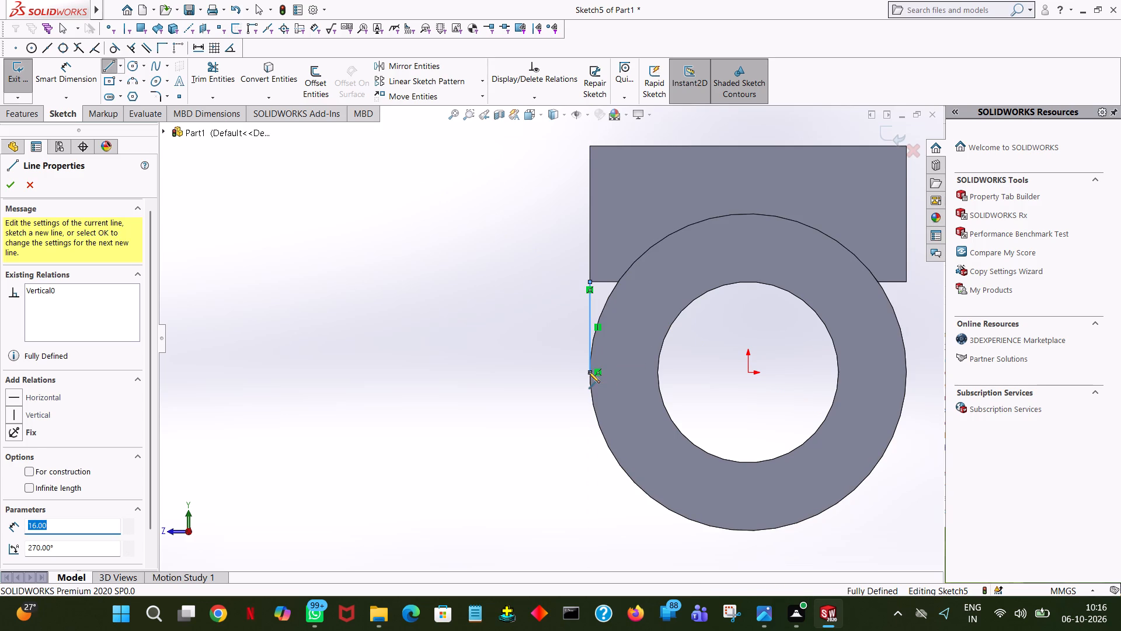
{"action": "right_click", "coordinate": [589, 372]}
{"action": "left_click", "coordinate": [612, 381]}
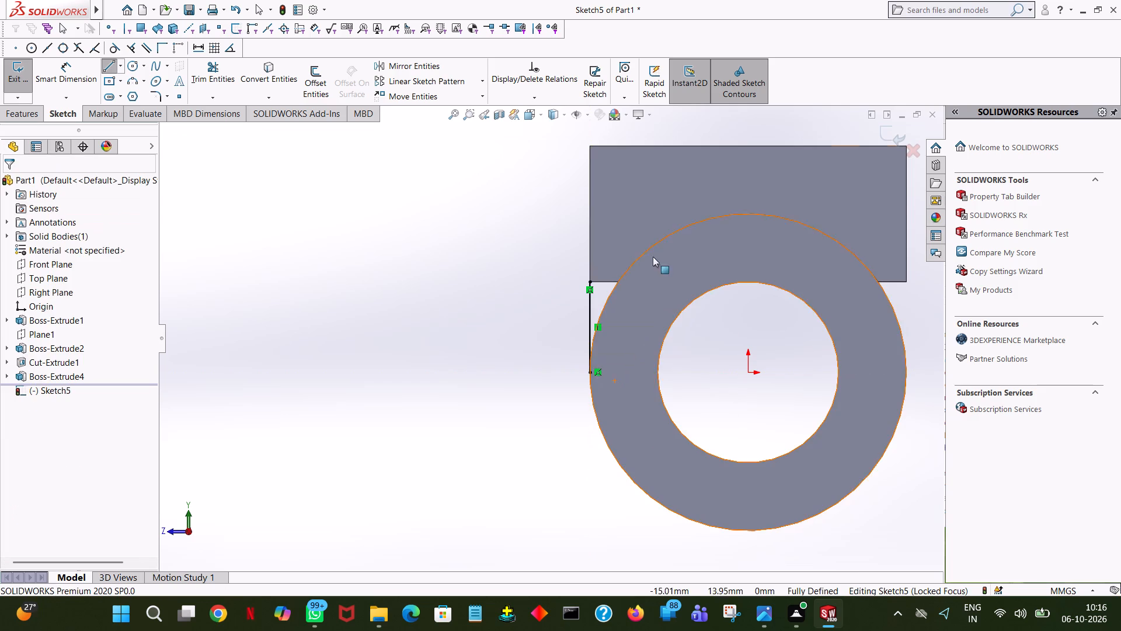
Draw a matching 16 mm vertical line from the bridge's rear lower corner down to the disc's opposite quadrant.
{"action": "left_click", "coordinate": [105, 68]}
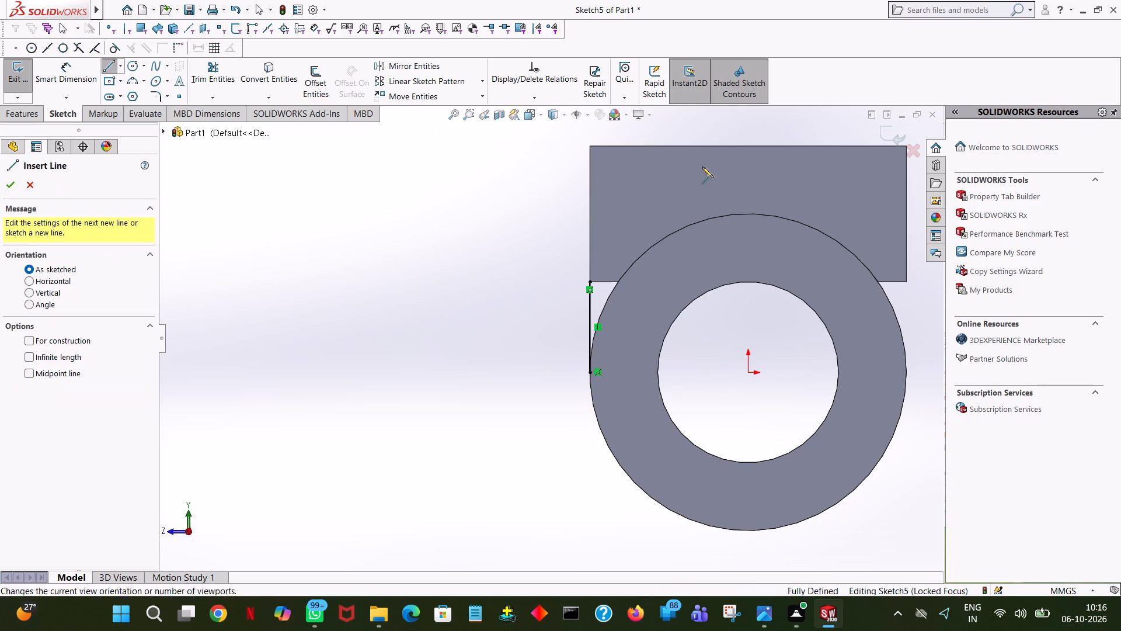
{"action": "left_click", "coordinate": [906, 281]}
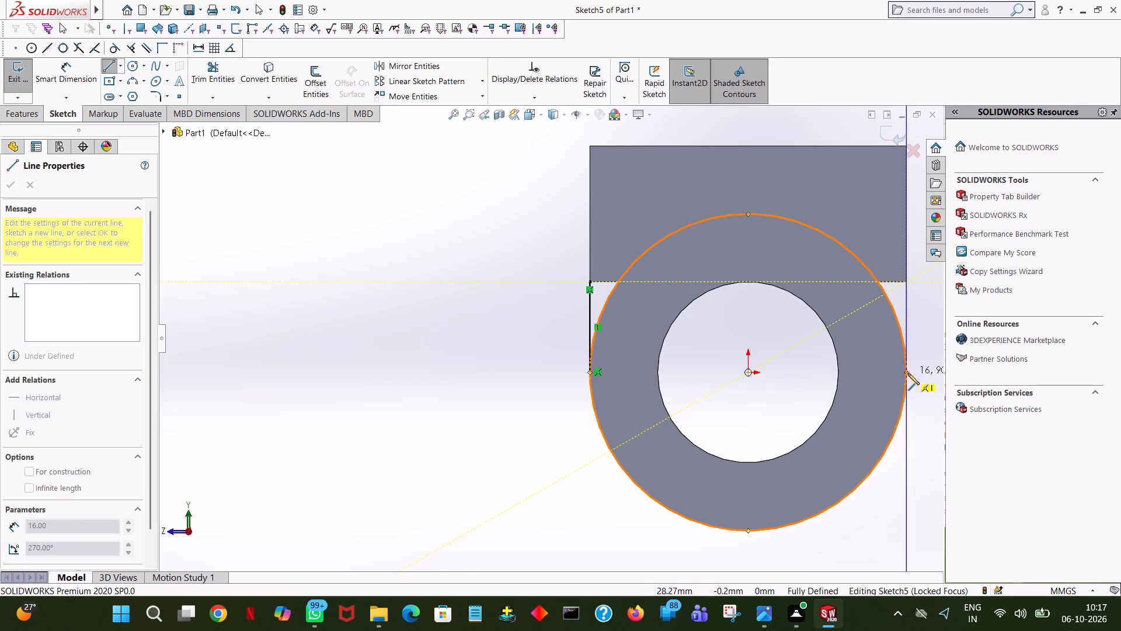
{"action": "left_click", "coordinate": [908, 373]}
{"action": "right_click", "coordinate": [908, 373]}
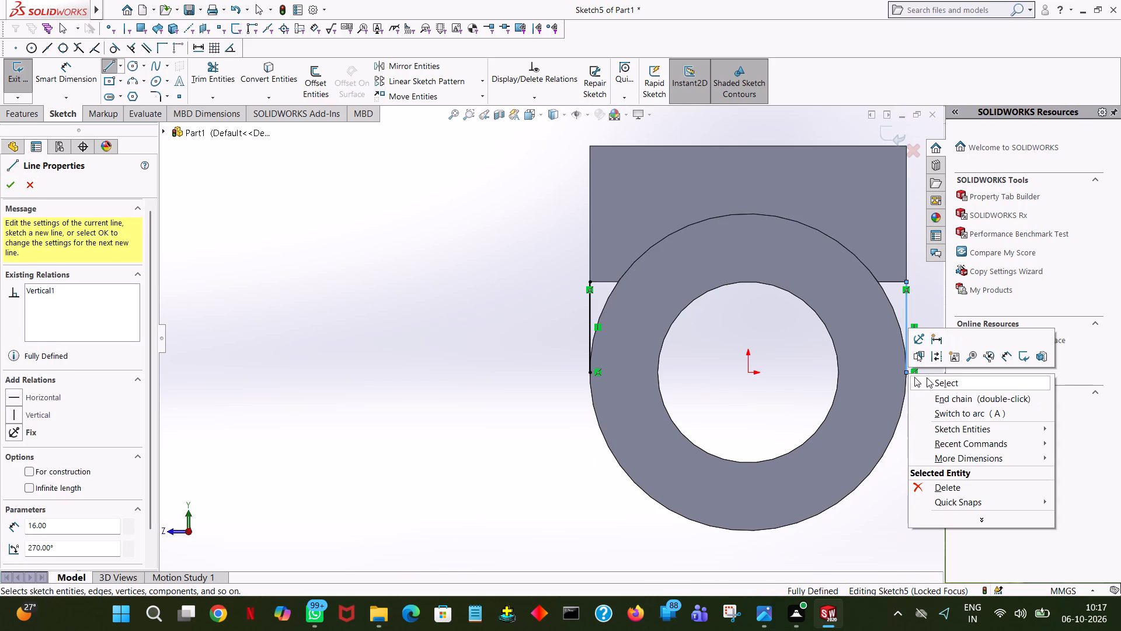
{"action": "left_click", "coordinate": [927, 377]}
Draw two horizontal lines about 5.02 mm long along the bridge's lower edge, from each outer corner to the disc's rim.
{"action": "left_click_drag", "start_coordinate": [437, 205], "coordinate": [458, 215]}
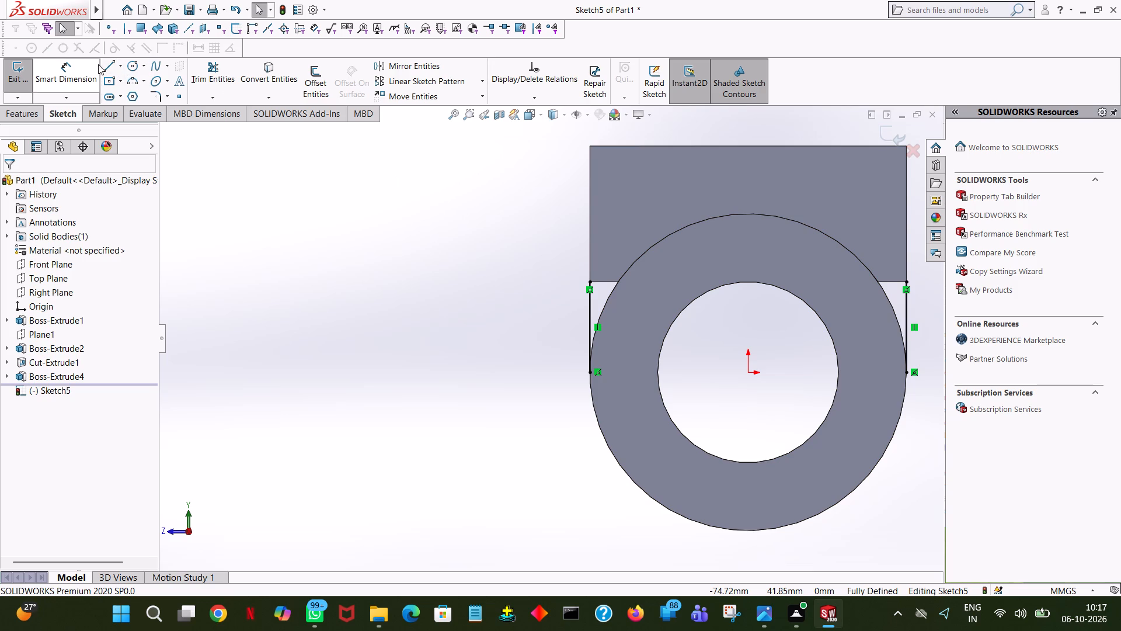
{"action": "left_click_drag", "start_coordinate": [109, 63], "coordinate": [116, 63]}
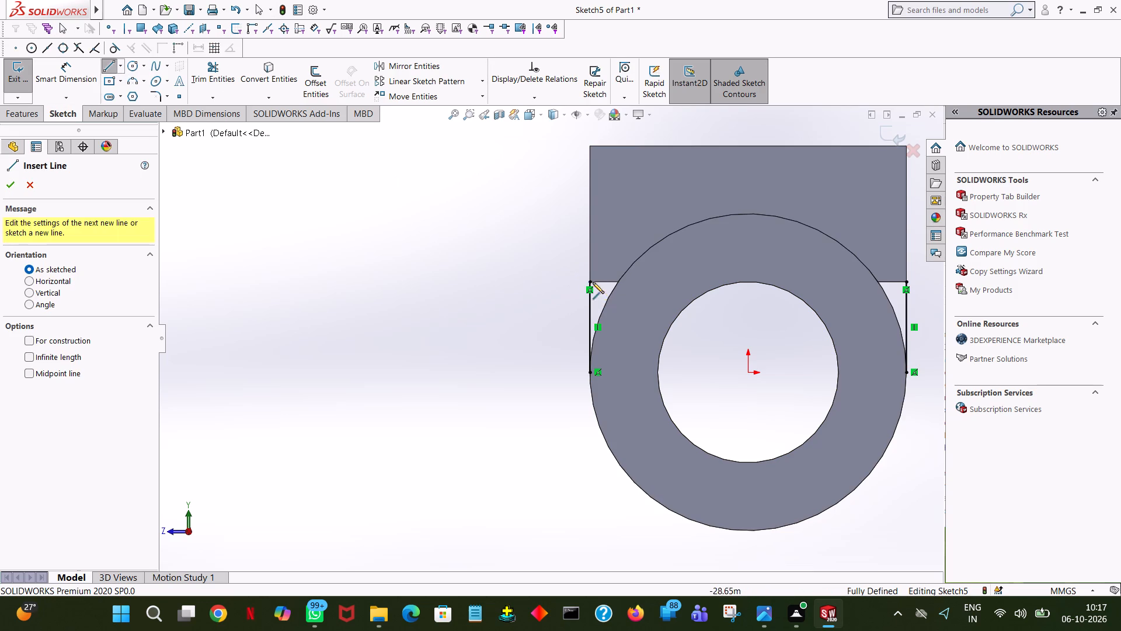
{"action": "left_click", "coordinate": [590, 282]}
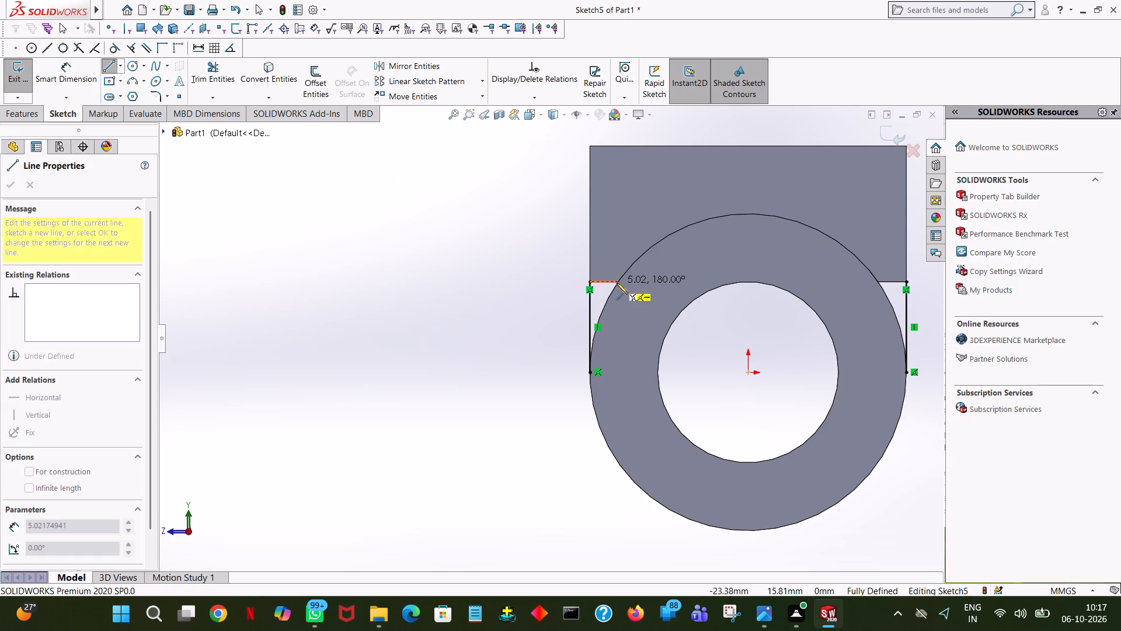
{"action": "left_click", "coordinate": [619, 282]}
{"action": "right_click", "coordinate": [619, 282]}
{"action": "left_click", "coordinate": [643, 292]}
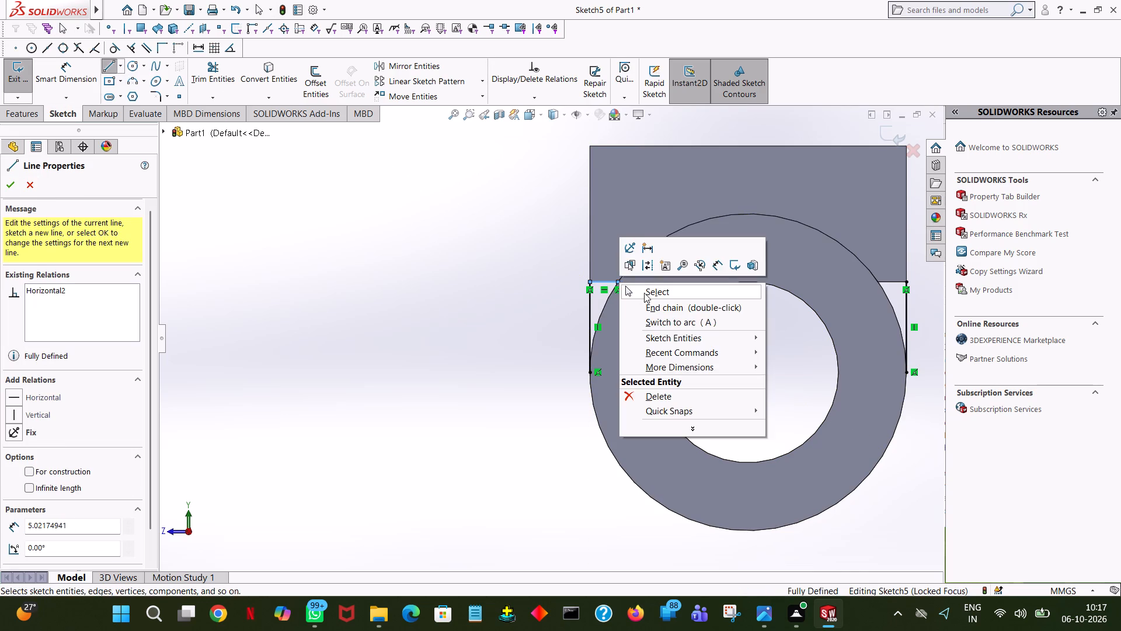
{"action": "left_click", "coordinate": [114, 67]}
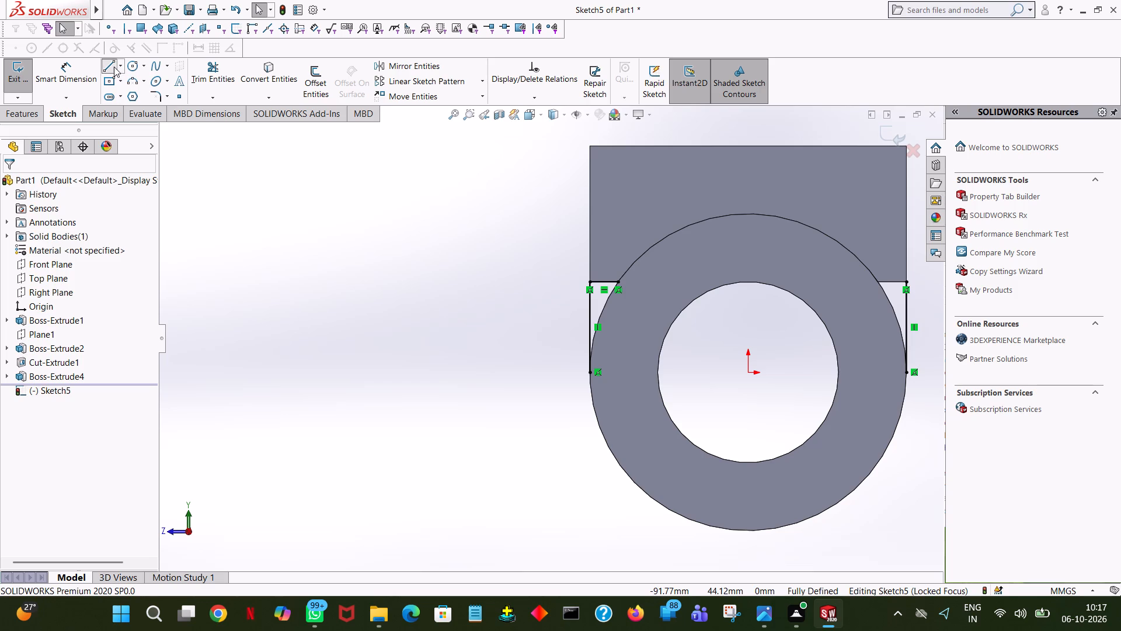
{"action": "left_click", "coordinate": [875, 280]}
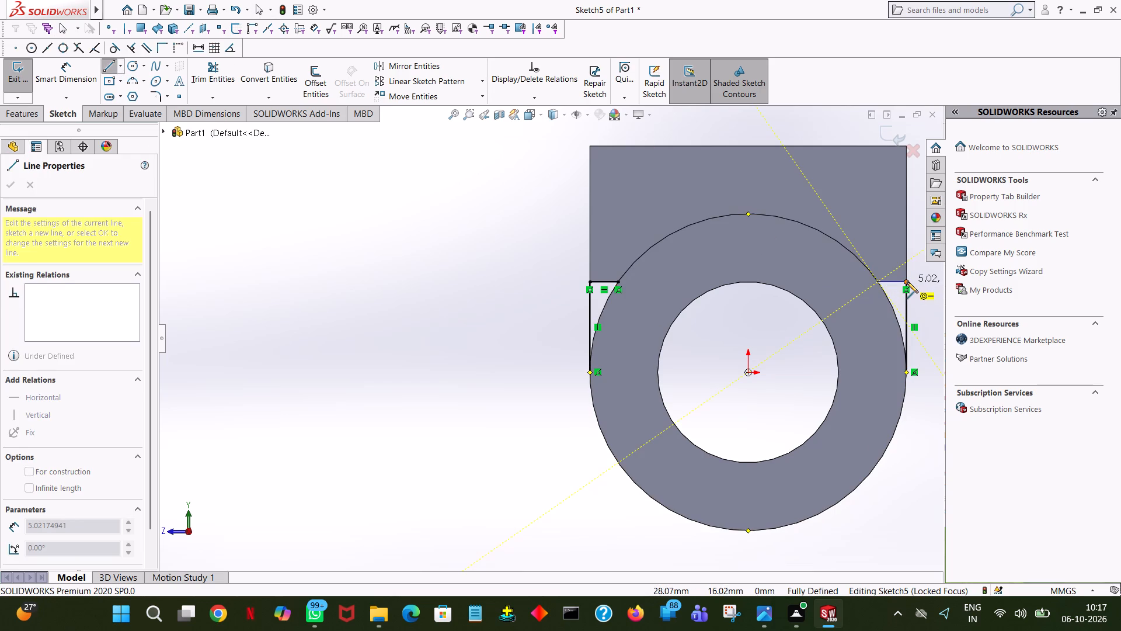
{"action": "left_click", "coordinate": [907, 282]}
{"action": "right_click", "coordinate": [907, 282]}
{"action": "left_click", "coordinate": [917, 286]}
{"action": "left_click", "coordinate": [352, 176]}
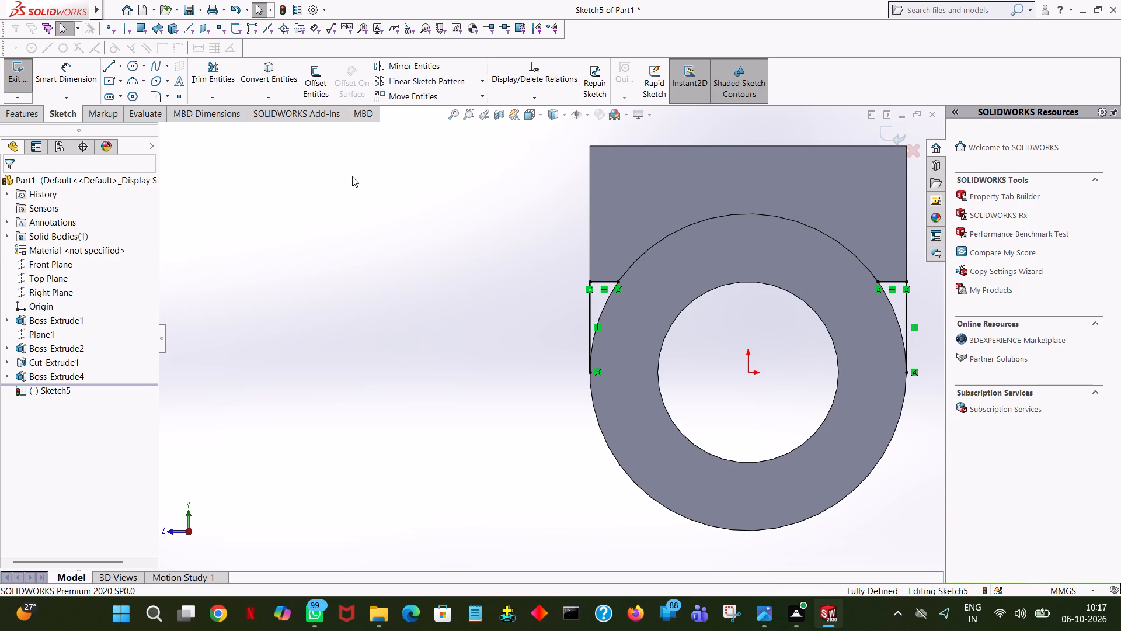
Sketch a circle of 28 mm radius centred on the origin, coincident with the disc's outer edge.
{"action": "left_click", "coordinate": [130, 68]}
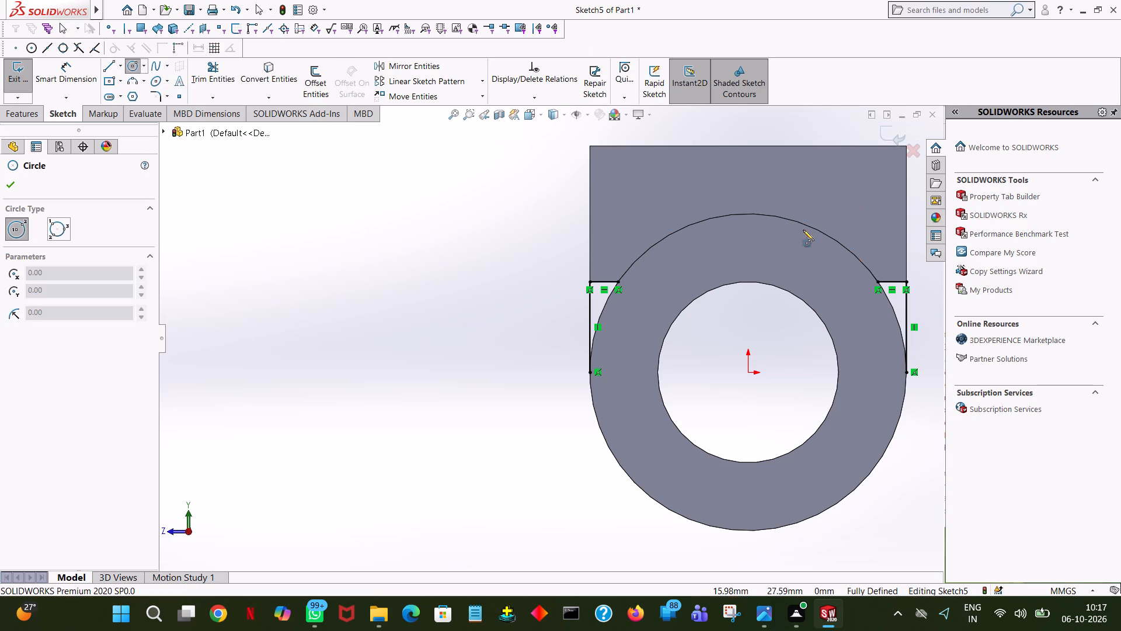
{"action": "left_click", "coordinate": [749, 373]}
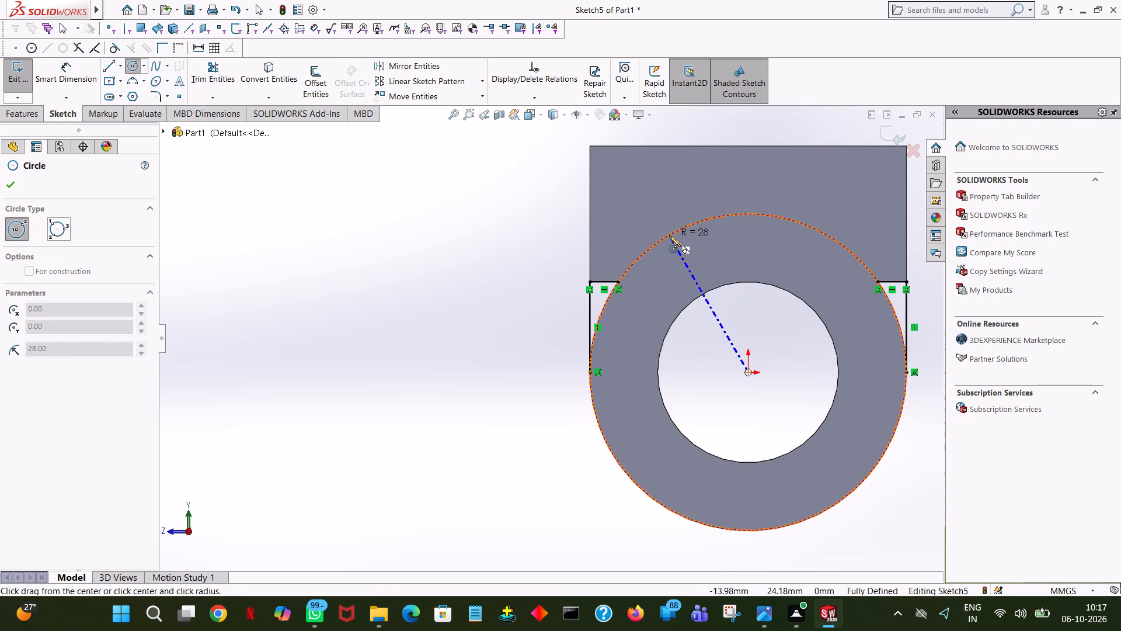
{"action": "left_click", "coordinate": [669, 235]}
{"action": "right_click", "coordinate": [668, 235]}
{"action": "left_click", "coordinate": [697, 247]}
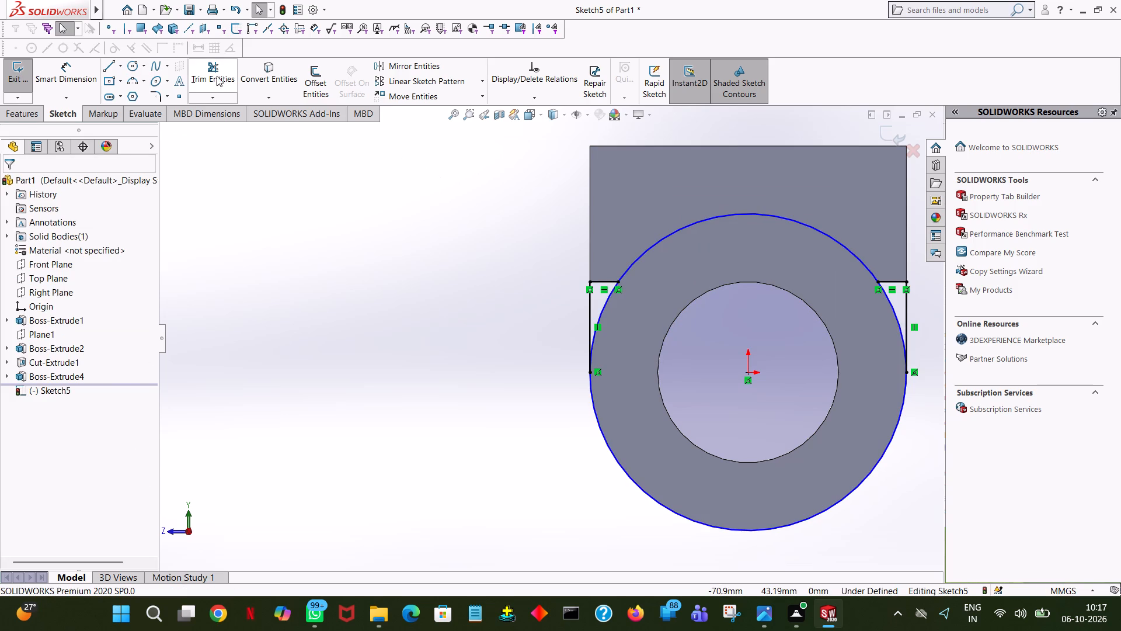
Trim away the circle's lower half and its top arc, leaving only the two side arcs that close the corner profiles.
{"action": "left_click", "coordinate": [222, 79]}
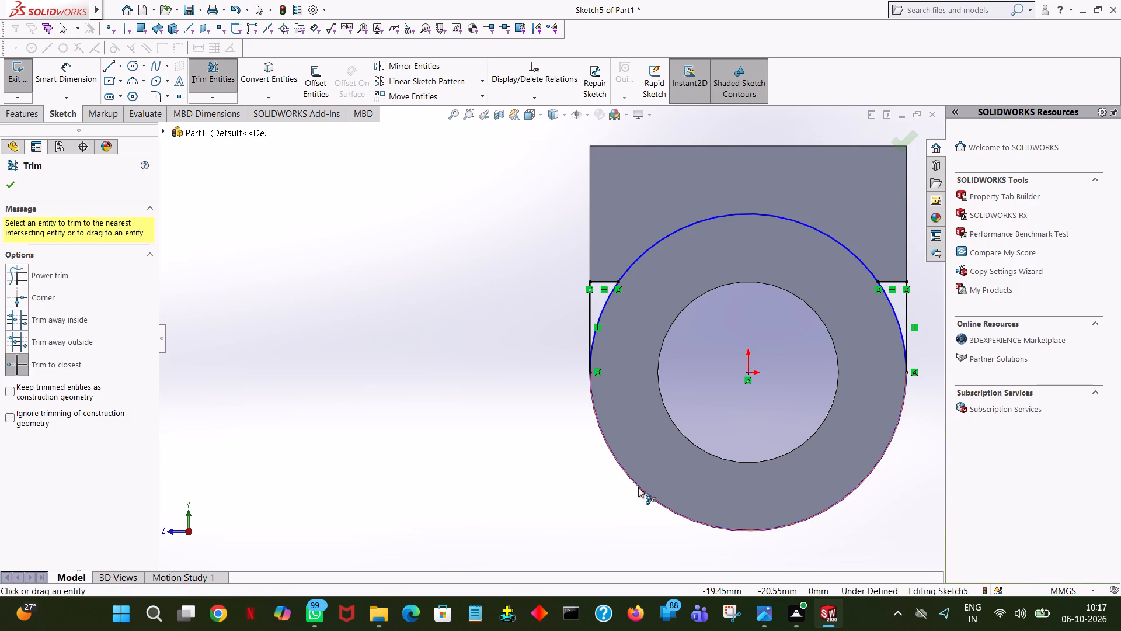
{"action": "left_click", "coordinate": [638, 487]}
{"action": "left_click", "coordinate": [678, 231]}
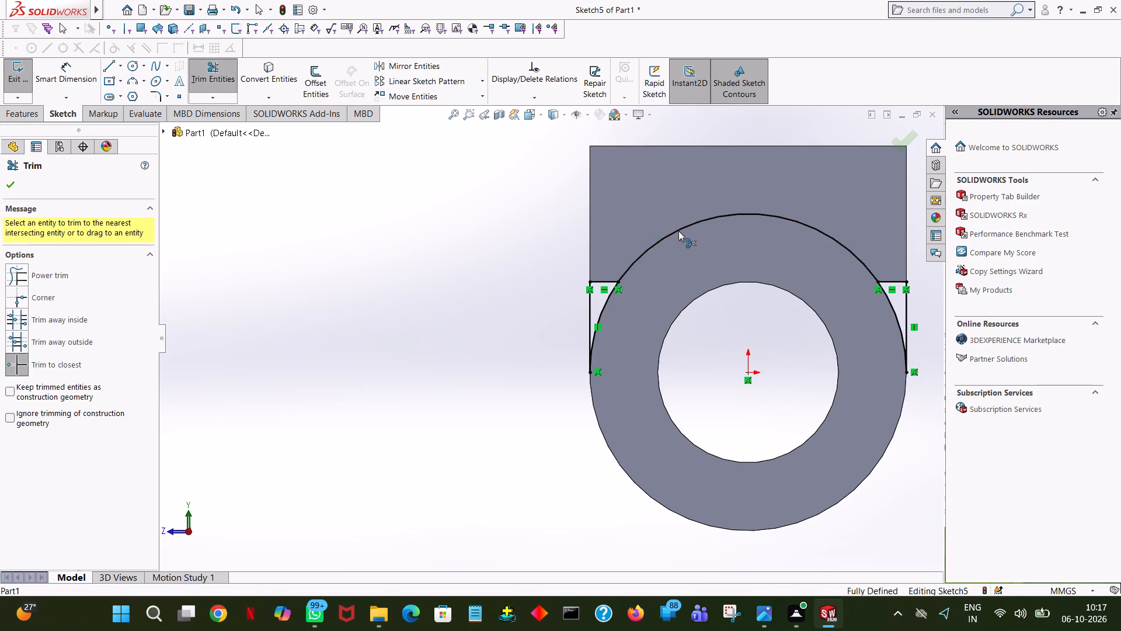
{"action": "left_click", "coordinate": [8, 181]}
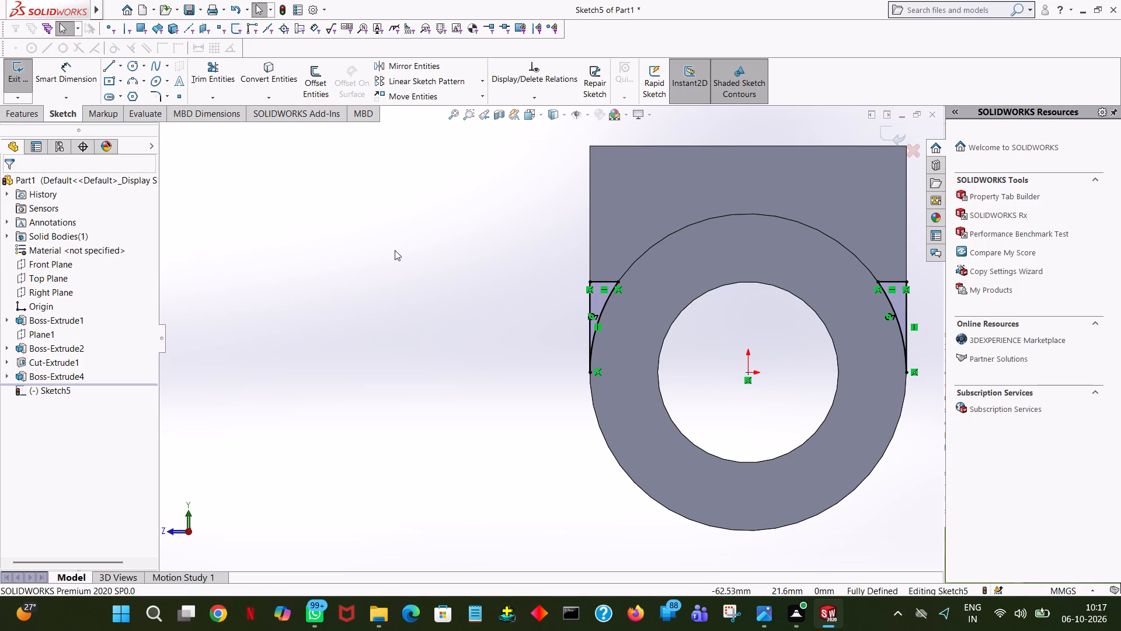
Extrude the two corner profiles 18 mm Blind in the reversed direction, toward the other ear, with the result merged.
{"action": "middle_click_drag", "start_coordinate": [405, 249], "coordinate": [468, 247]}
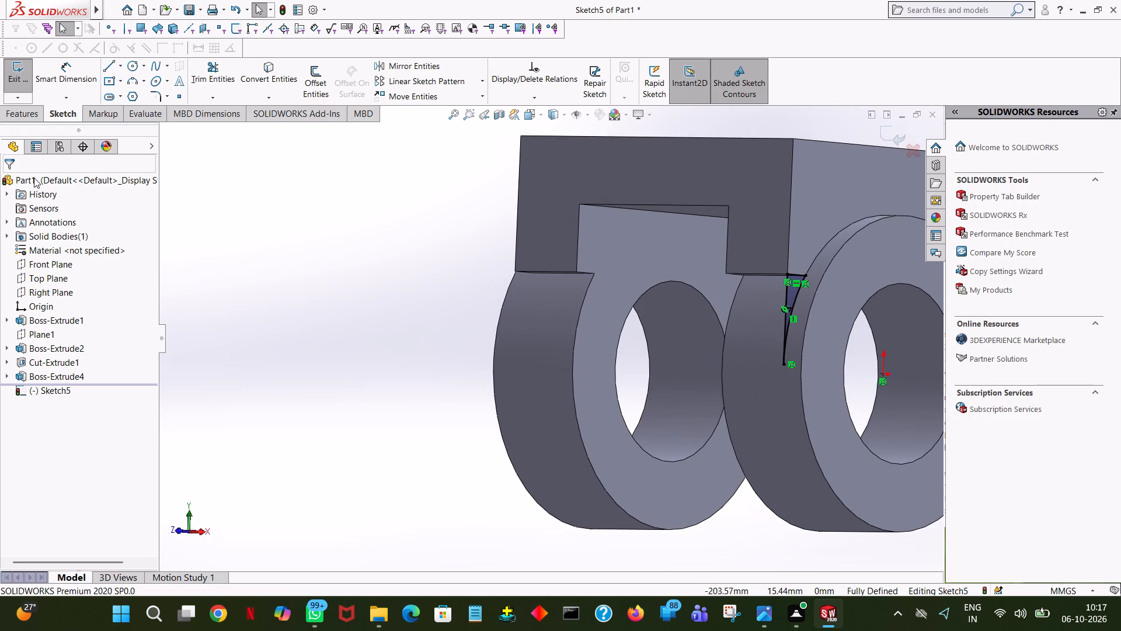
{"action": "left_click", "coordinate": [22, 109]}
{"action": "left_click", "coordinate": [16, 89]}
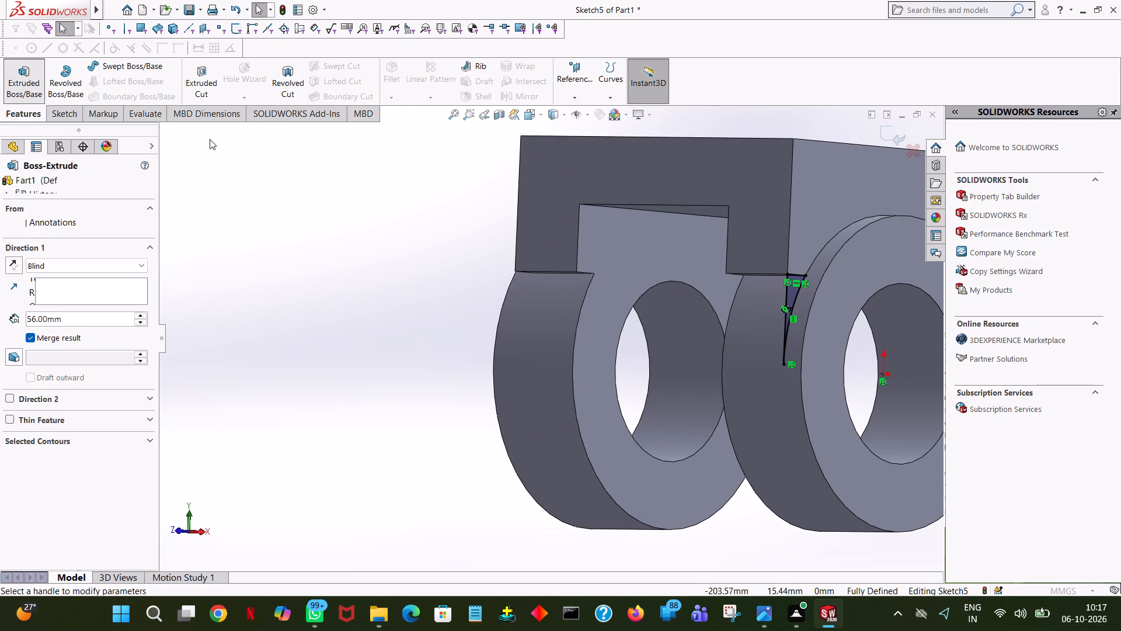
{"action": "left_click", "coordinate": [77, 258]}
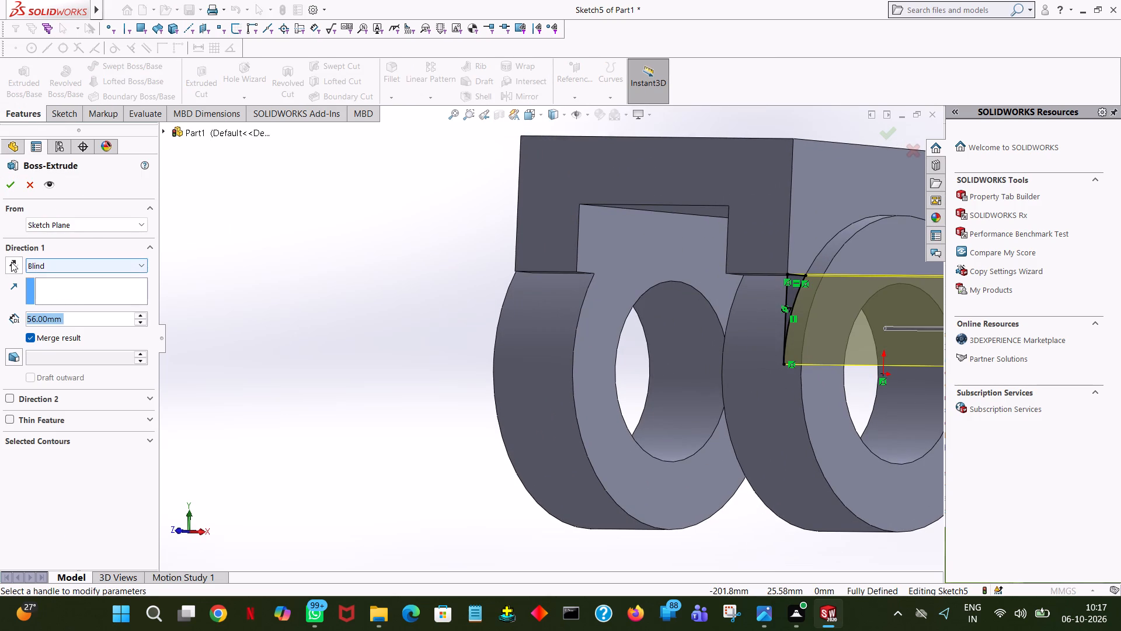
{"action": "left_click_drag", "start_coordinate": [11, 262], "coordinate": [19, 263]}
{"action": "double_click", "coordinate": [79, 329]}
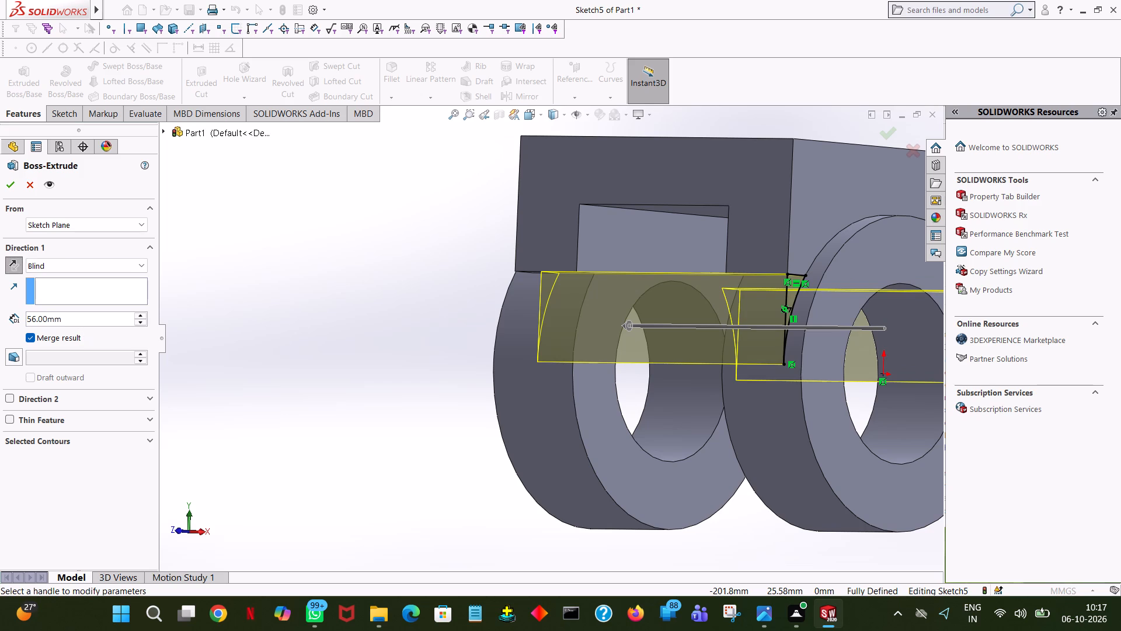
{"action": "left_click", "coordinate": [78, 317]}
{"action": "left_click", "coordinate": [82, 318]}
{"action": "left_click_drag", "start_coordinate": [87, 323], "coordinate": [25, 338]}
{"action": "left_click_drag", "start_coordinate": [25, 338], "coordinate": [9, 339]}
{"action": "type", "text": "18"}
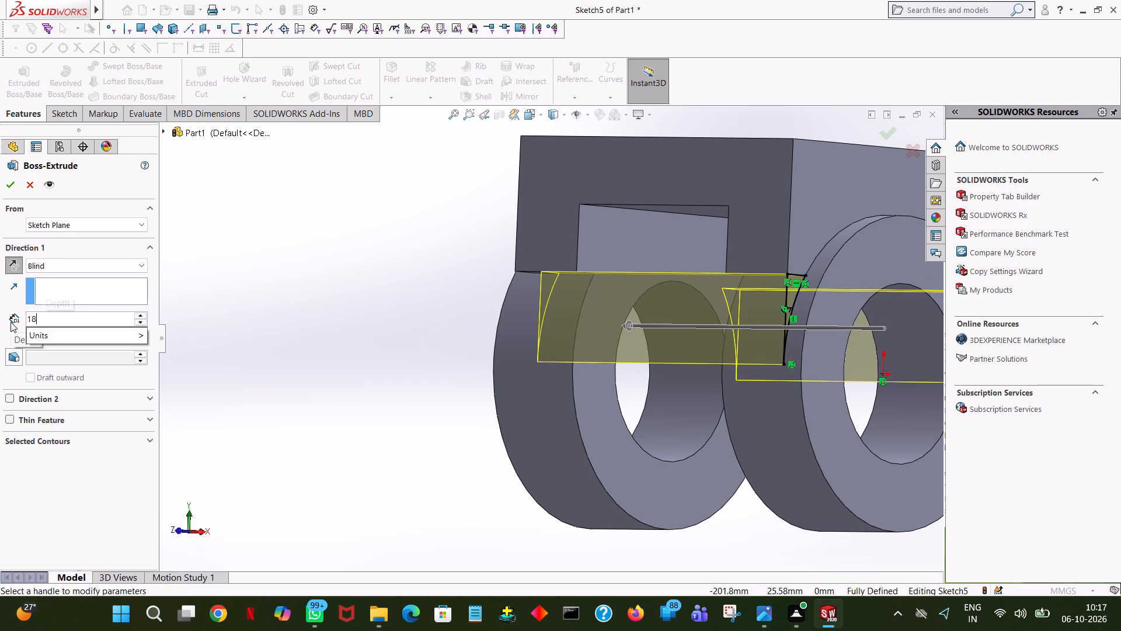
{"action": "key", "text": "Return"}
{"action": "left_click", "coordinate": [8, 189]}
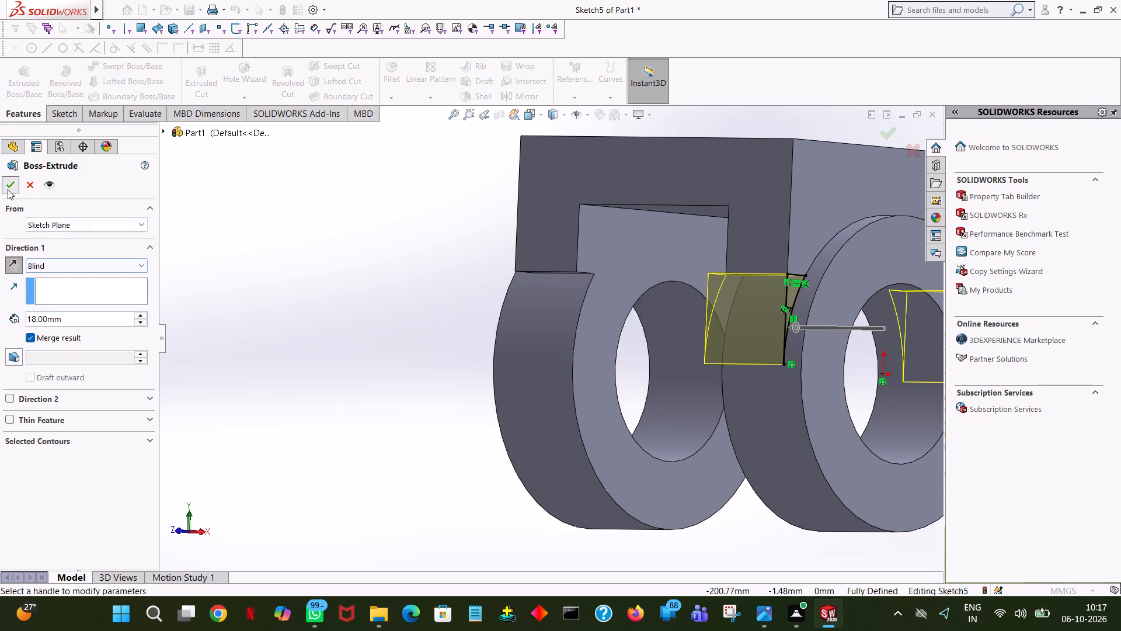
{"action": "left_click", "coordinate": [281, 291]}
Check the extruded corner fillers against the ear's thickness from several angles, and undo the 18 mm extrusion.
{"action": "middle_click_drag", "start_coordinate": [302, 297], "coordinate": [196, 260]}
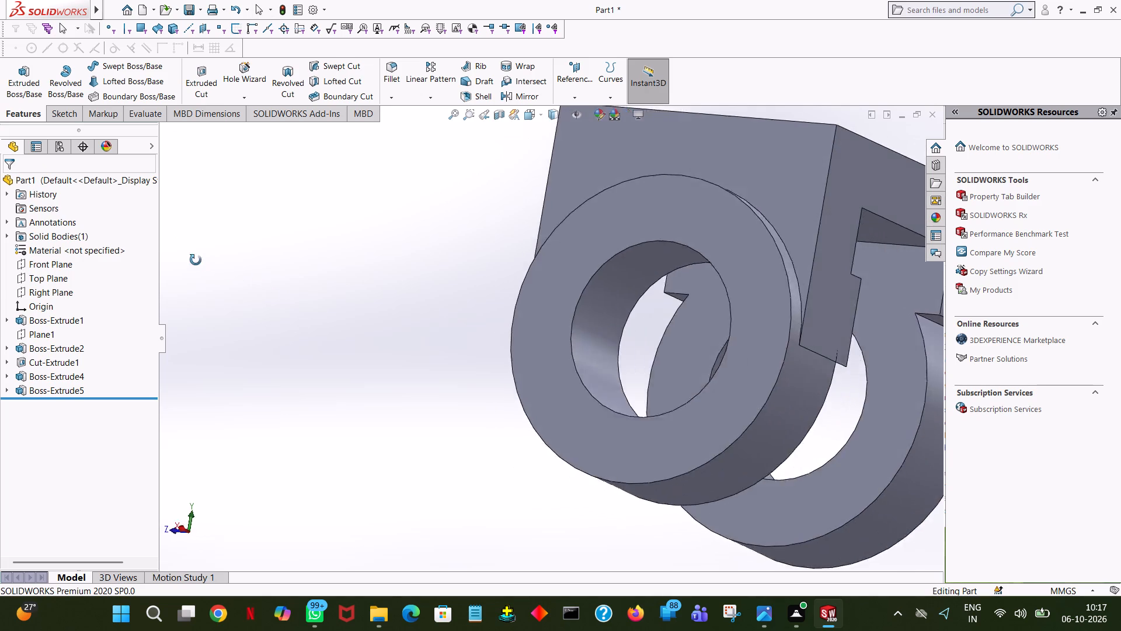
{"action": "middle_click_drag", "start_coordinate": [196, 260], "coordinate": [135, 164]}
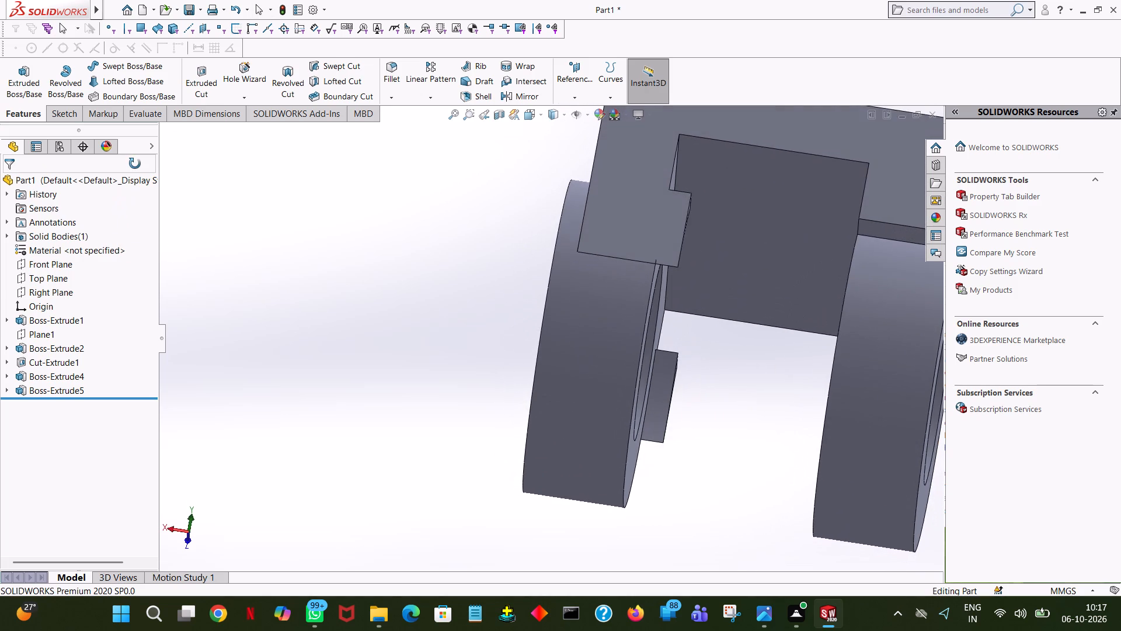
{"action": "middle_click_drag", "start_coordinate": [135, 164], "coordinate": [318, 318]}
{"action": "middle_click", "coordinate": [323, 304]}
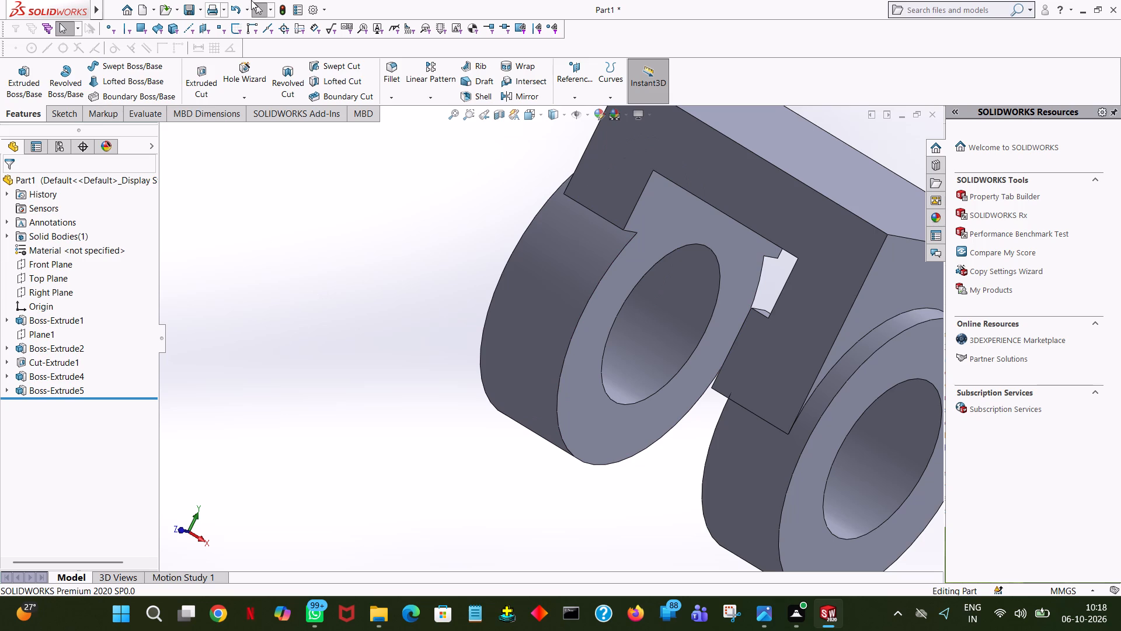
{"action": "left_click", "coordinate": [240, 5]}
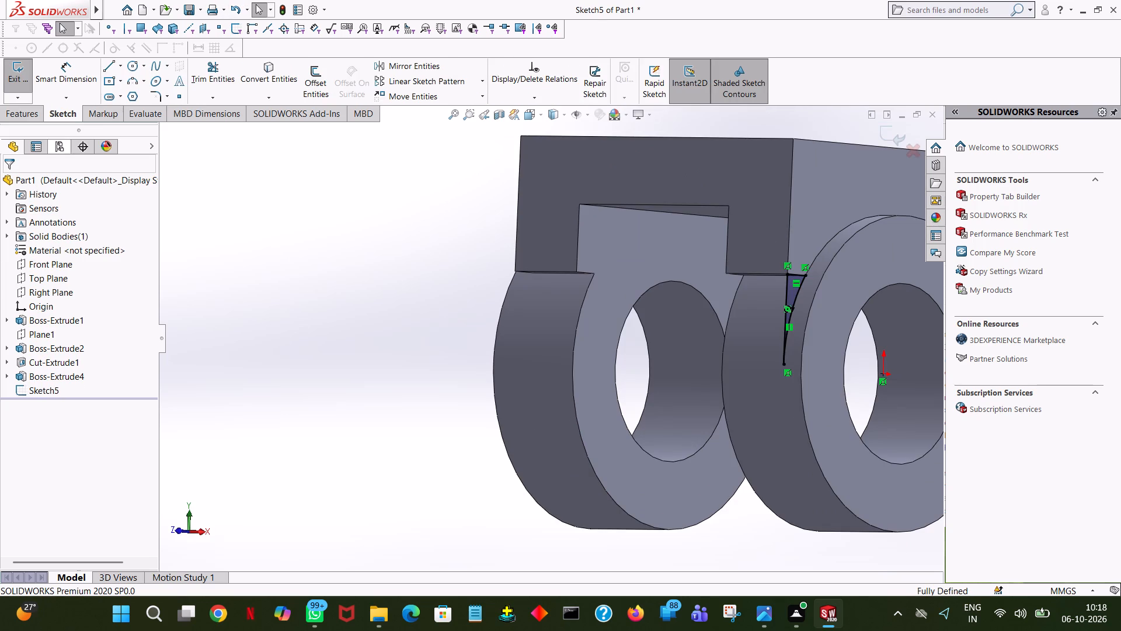
Extrude the two corner profiles 14 mm Blind in the reversed direction, merging the result with the body.
{"action": "left_click", "coordinate": [13, 110]}
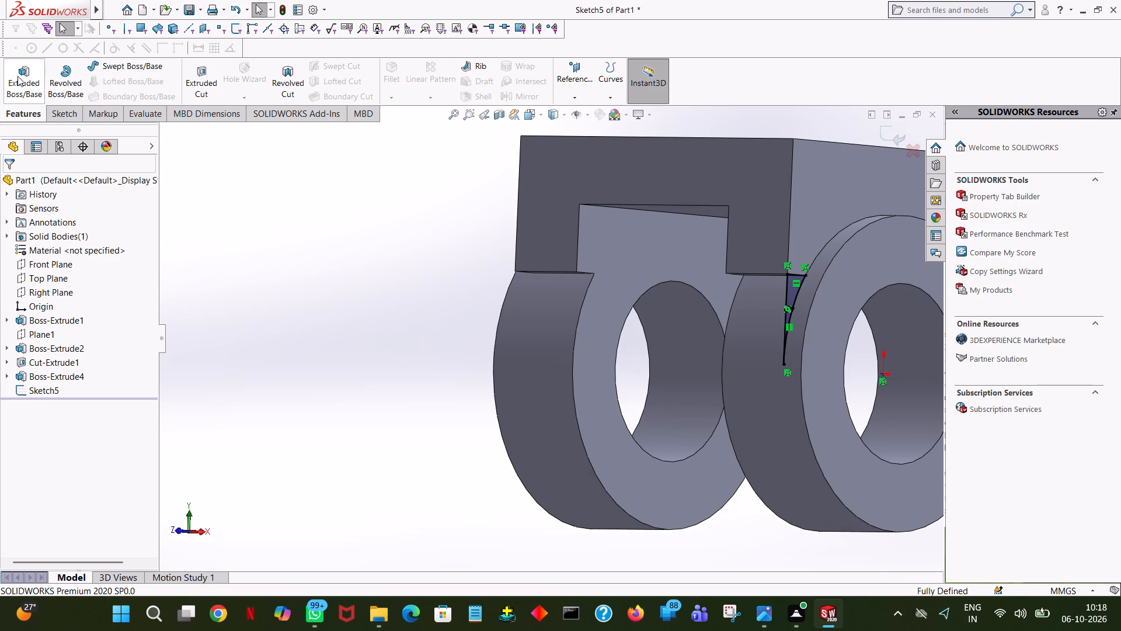
{"action": "left_click", "coordinate": [18, 76]}
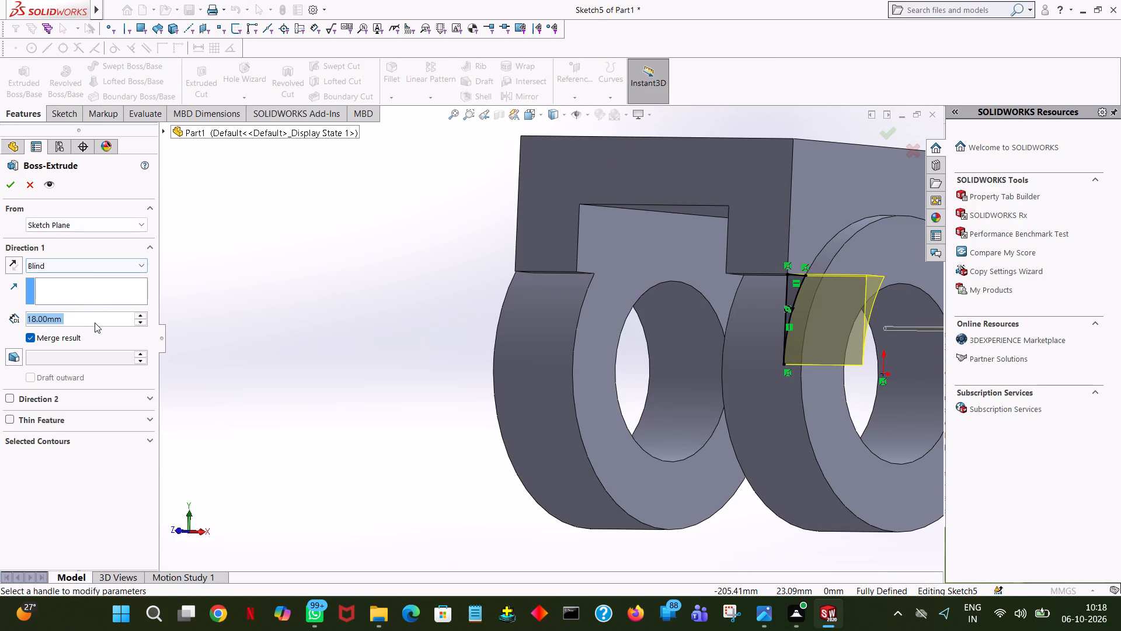
{"action": "type", "text": "14"}
{"action": "key", "text": "Return"}
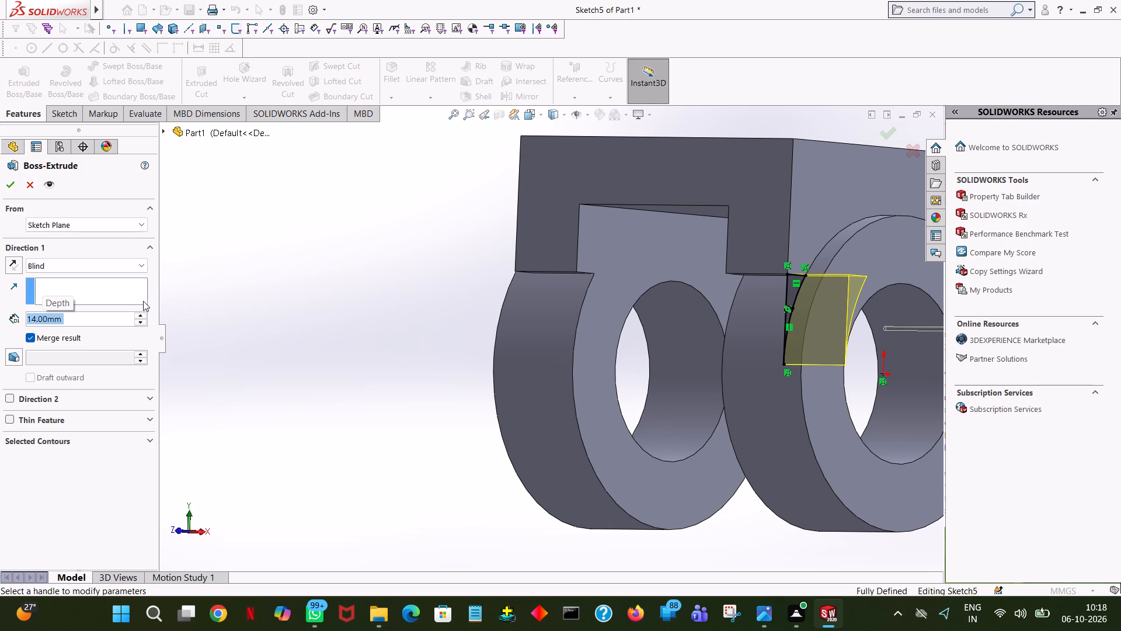
{"action": "left_click", "coordinate": [12, 267]}
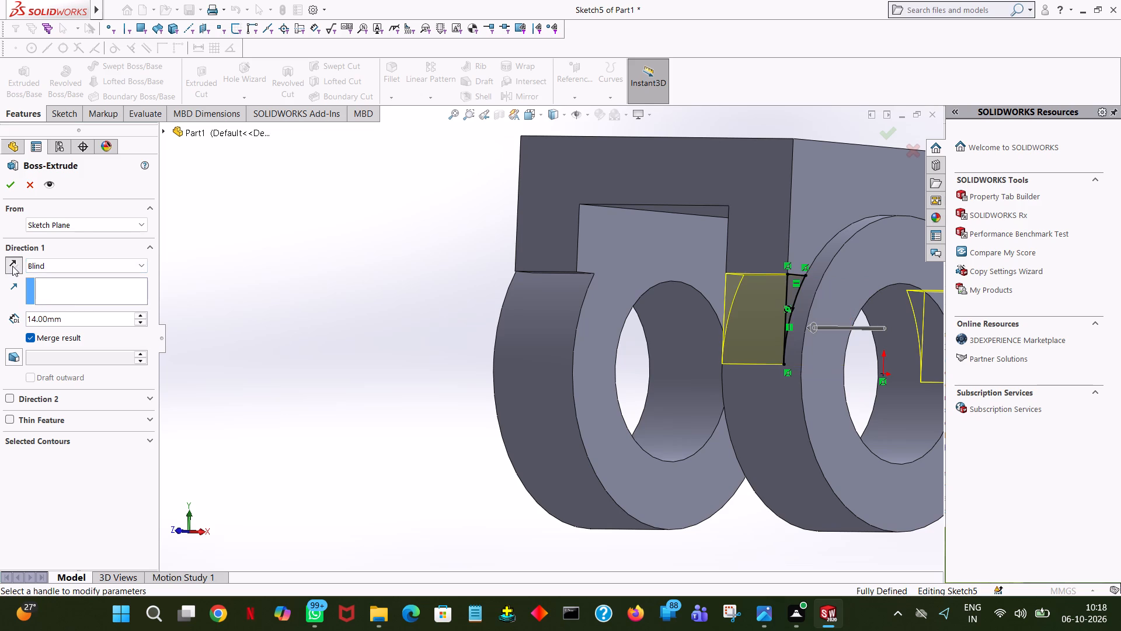
{"action": "left_click", "coordinate": [16, 177]}
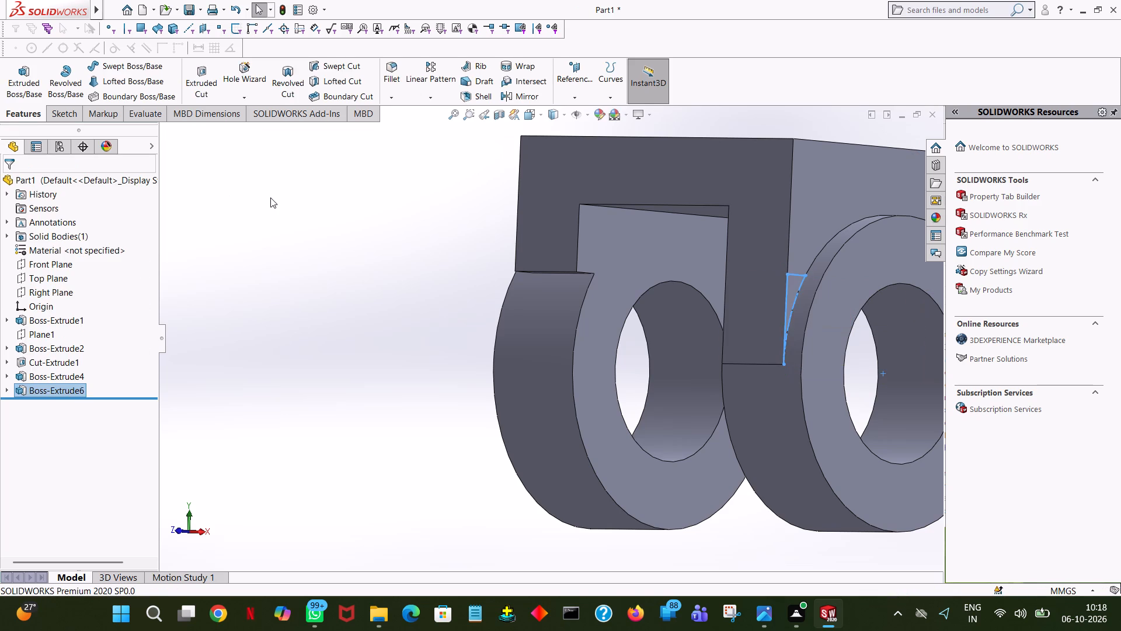
{"action": "left_click", "coordinate": [271, 197]}
Examine the corner fillers on the origin-side ear and the unfilled corners of the other ear from several angles.
{"action": "middle_click_drag", "start_coordinate": [278, 213], "coordinate": [239, 202]}
{"action": "middle_click_drag", "start_coordinate": [248, 196], "coordinate": [255, 190]}
{"action": "middle_click_drag", "start_coordinate": [273, 176], "coordinate": [260, 165]}
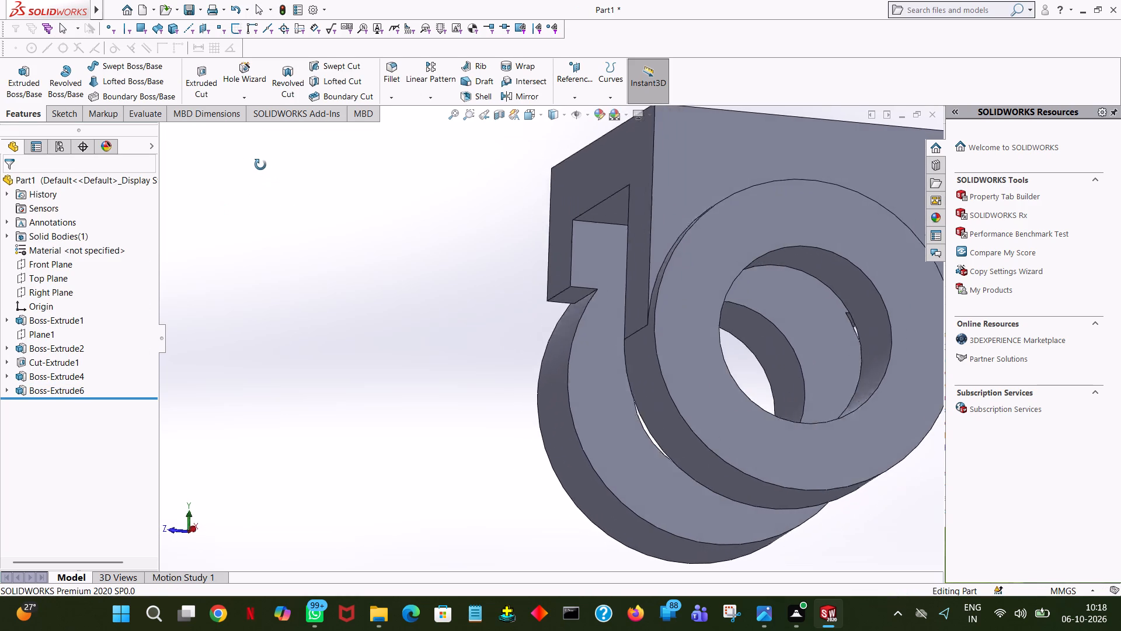
{"action": "middle_click_drag", "start_coordinate": [260, 165], "coordinate": [182, 145]}
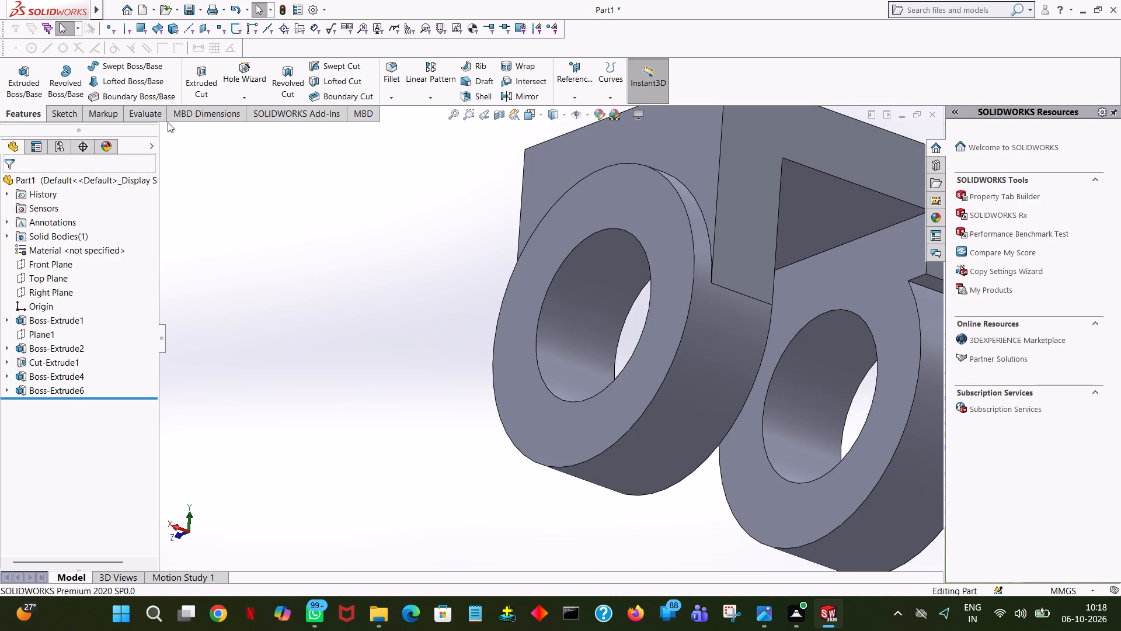
{"action": "middle_click_drag", "start_coordinate": [85, 113], "coordinate": [18, 117]}
{"action": "middle_click_drag", "start_coordinate": [800, 340], "coordinate": [726, 324]}
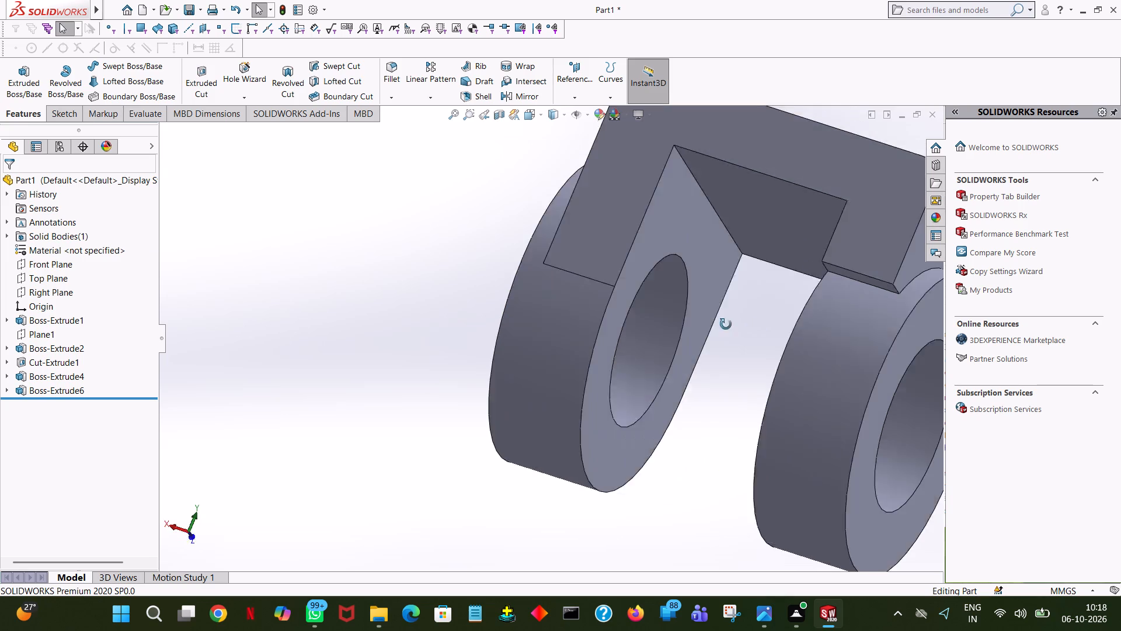
{"action": "middle_click_drag", "start_coordinate": [726, 324], "coordinate": [700, 385]}
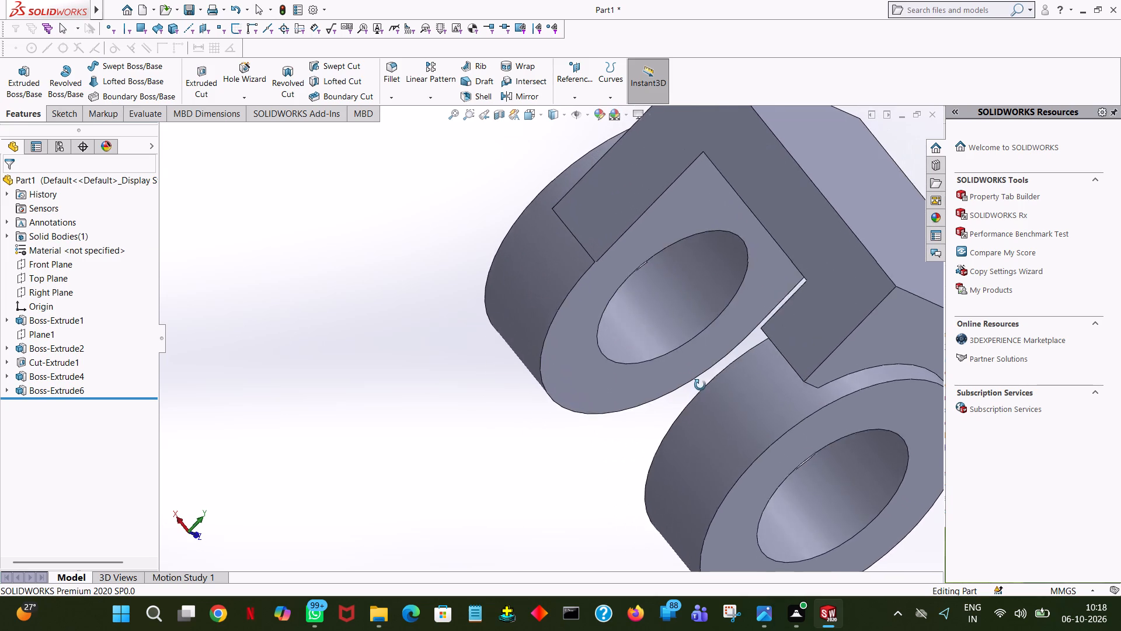
{"action": "middle_click_drag", "start_coordinate": [700, 385], "coordinate": [605, 334]}
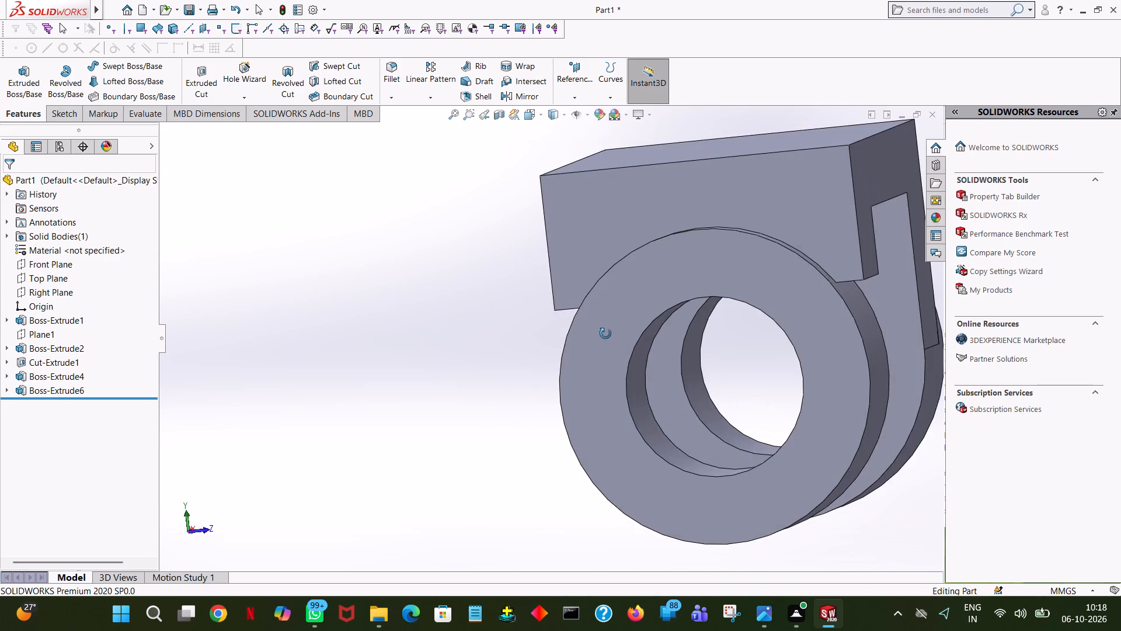
{"action": "middle_click_drag", "start_coordinate": [605, 334], "coordinate": [627, 313]}
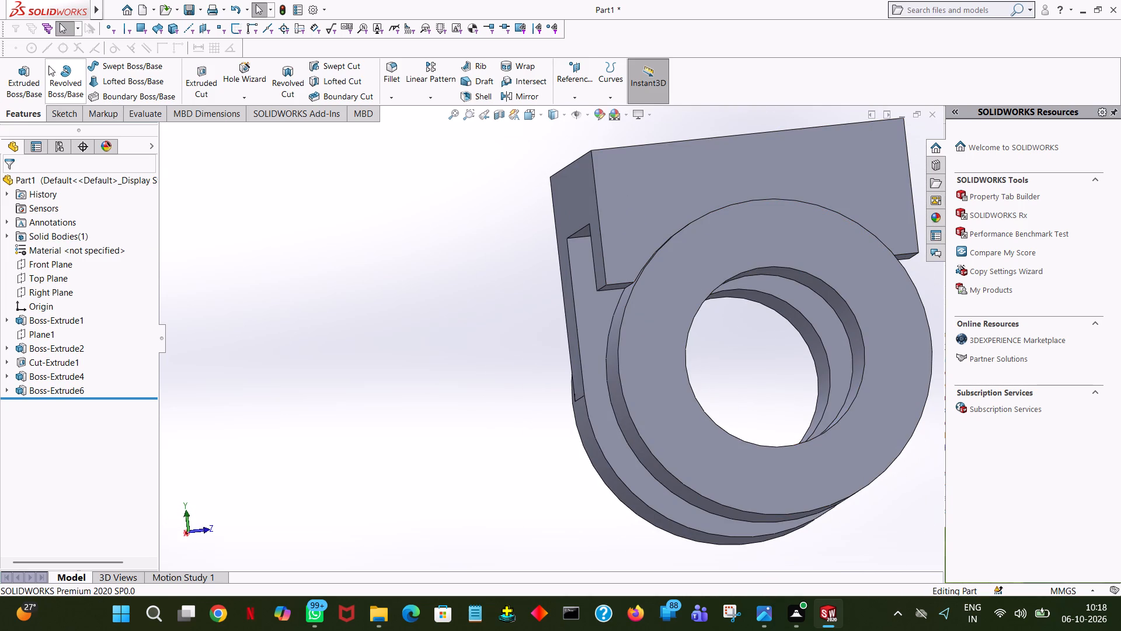
On the bridge face beside the unfilled ear, sketch a 16 mm vertical line from the bridge's lower corner to the ear's side quadrant.
{"action": "left_click", "coordinate": [15, 79]}
{"action": "left_click", "coordinate": [643, 176]}
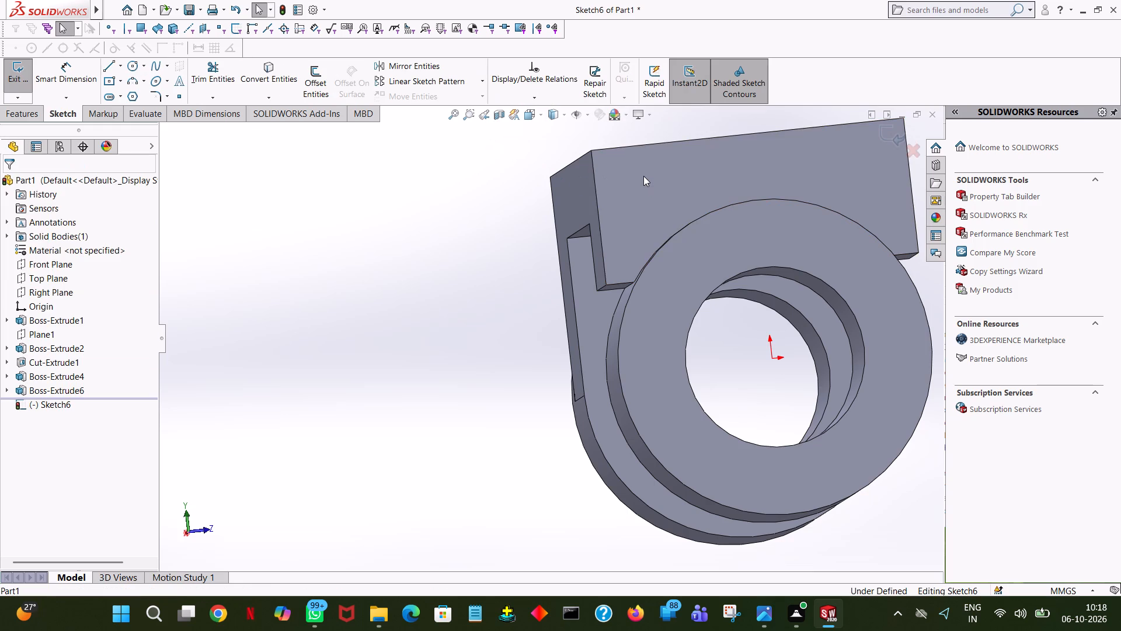
{"action": "left_click", "coordinate": [541, 117]}
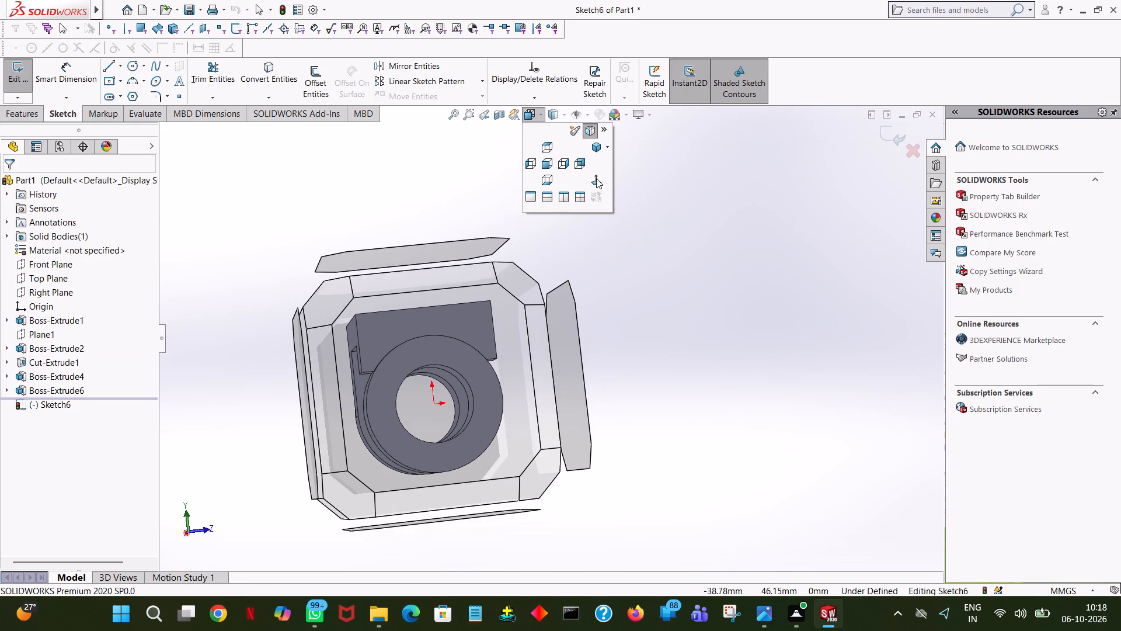
{"action": "left_click", "coordinate": [594, 178]}
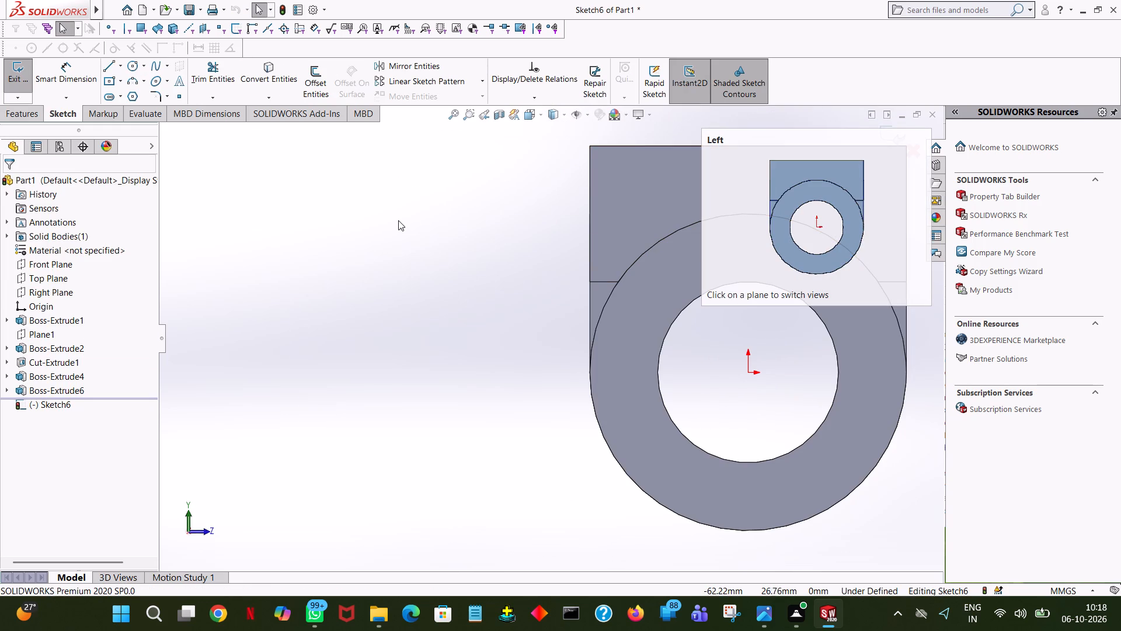
{"action": "middle_click_drag", "start_coordinate": [485, 279], "coordinate": [436, 289], "text": "ctrl"}
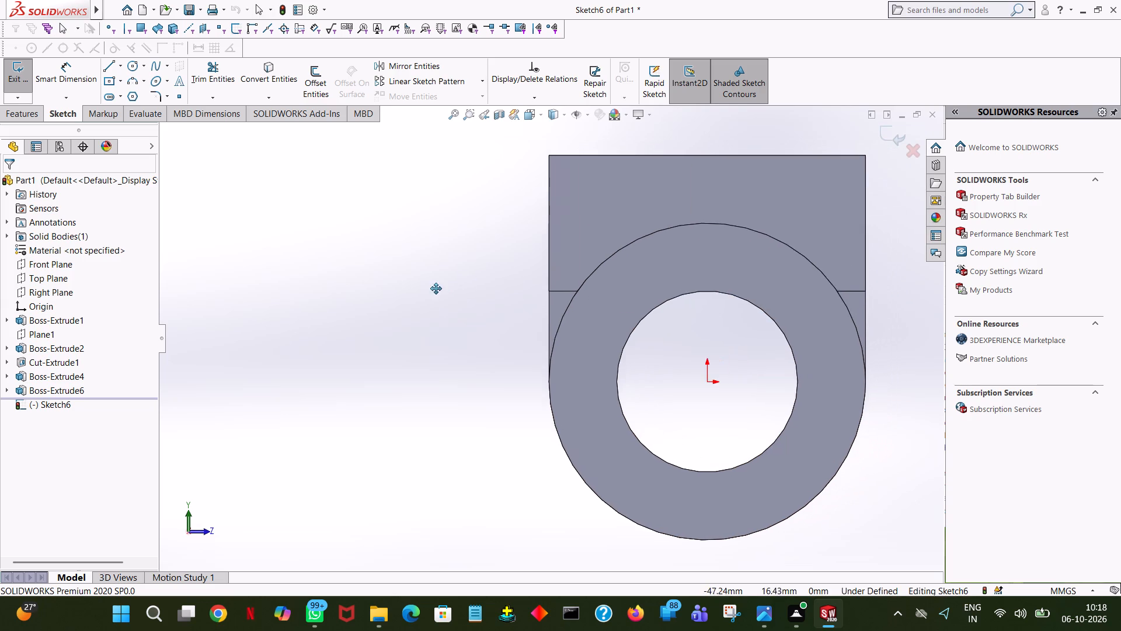
{"action": "middle_click_drag", "start_coordinate": [436, 289], "coordinate": [339, 310], "text": "ctrl"}
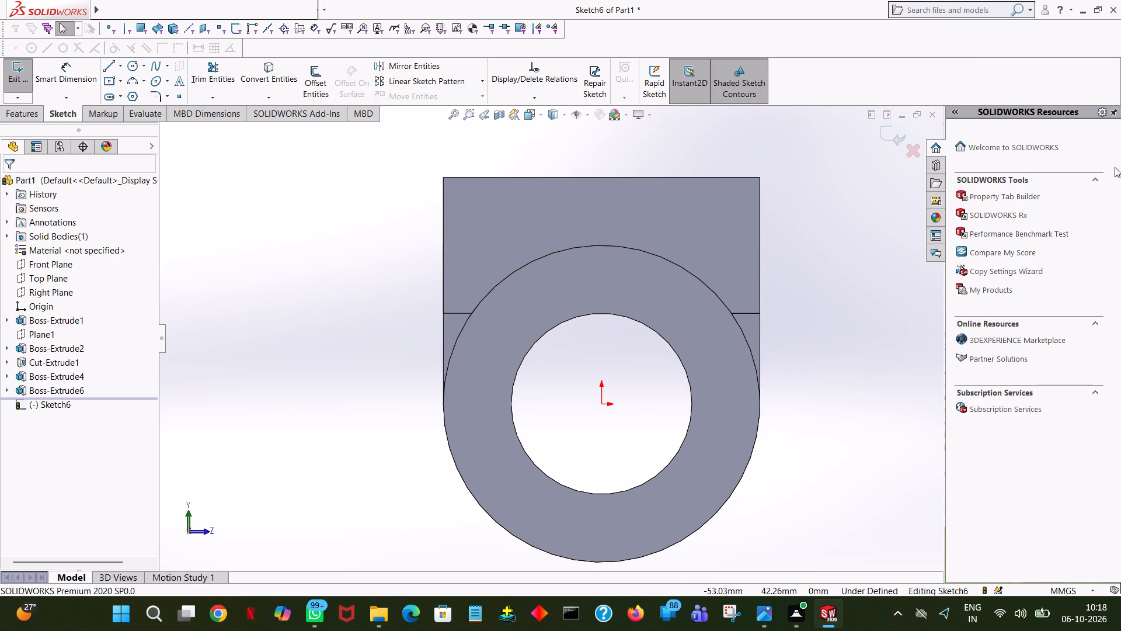
{"action": "left_click", "coordinate": [112, 67]}
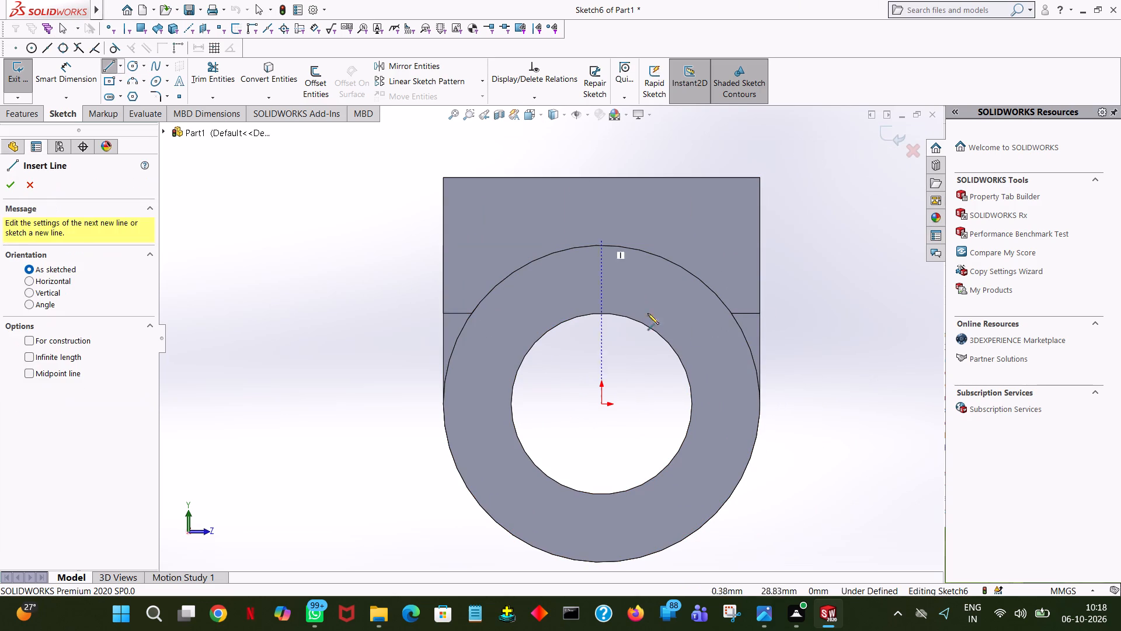
{"action": "left_click", "coordinate": [760, 314]}
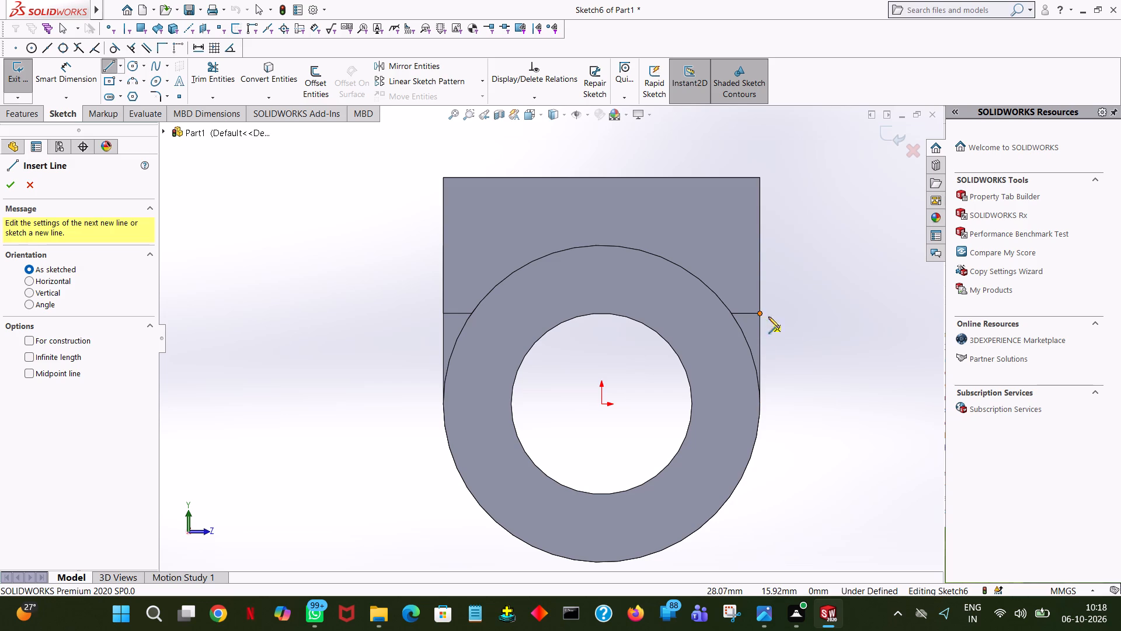
{"action": "left_click", "coordinate": [761, 404]}
{"action": "right_click", "coordinate": [761, 404]}
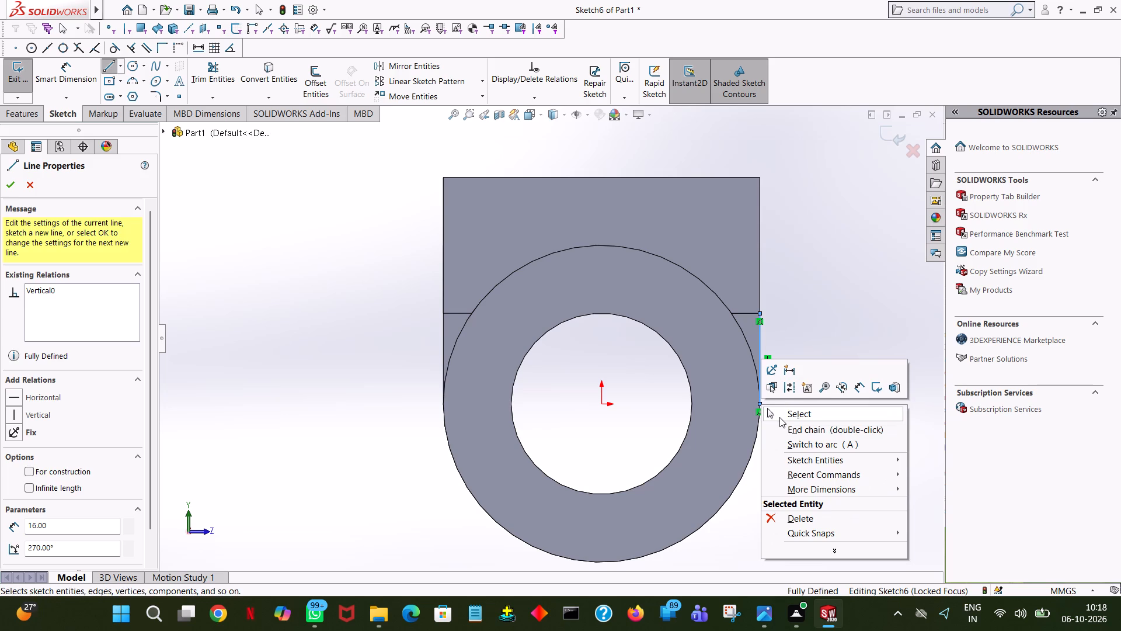
{"action": "left_click", "coordinate": [779, 417]}
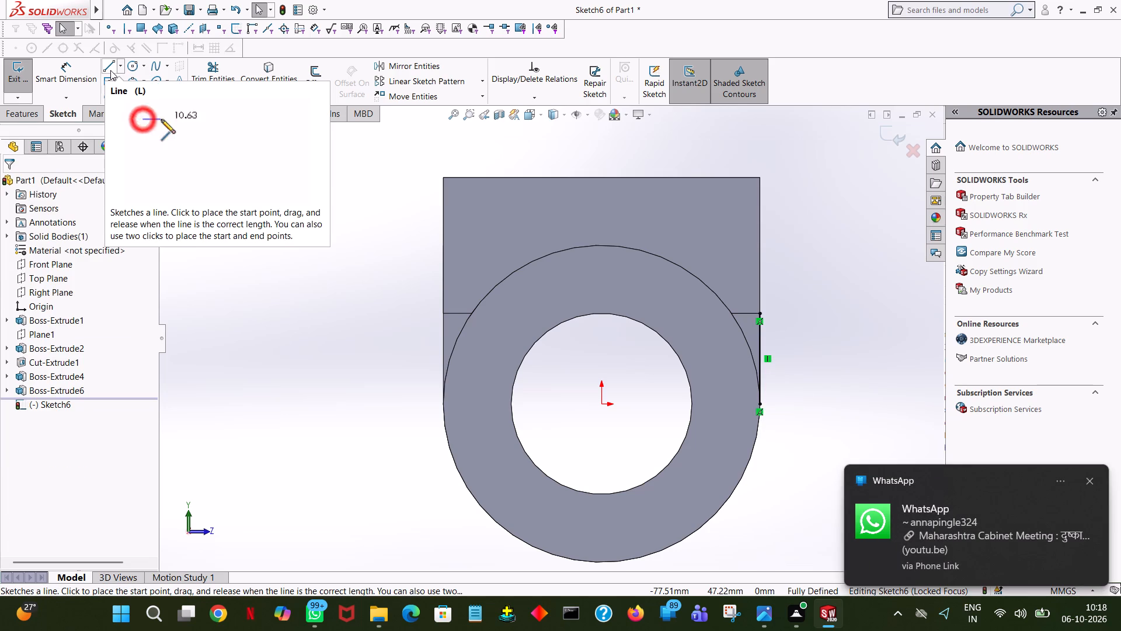
Continue the corner profile with another line starting at the bridge's lower corner.
{"action": "left_click", "coordinate": [110, 70]}
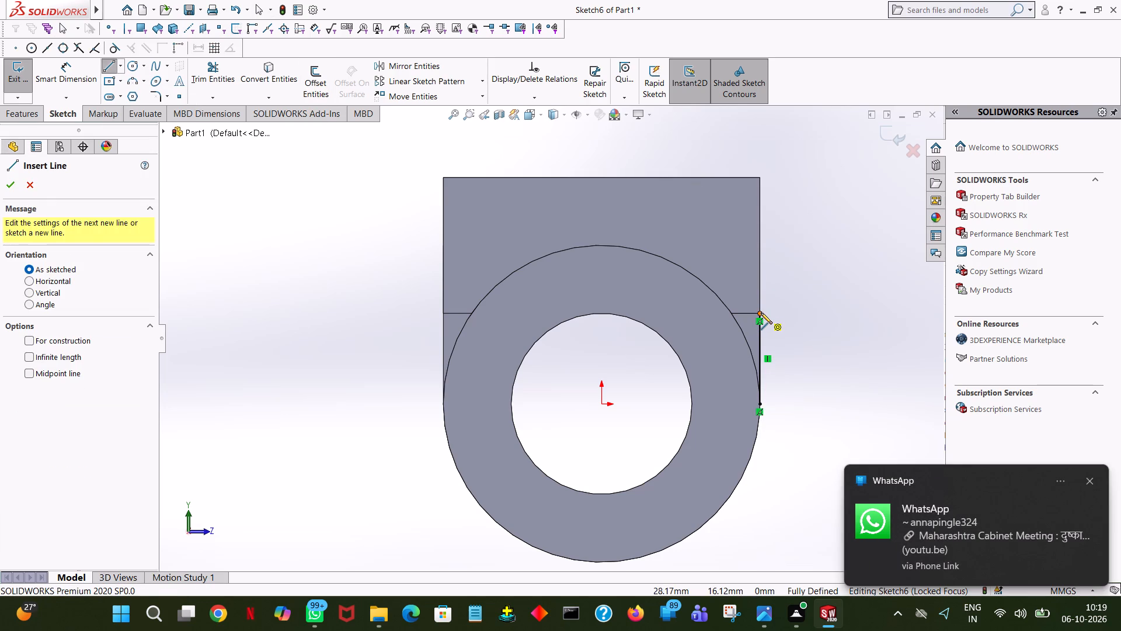
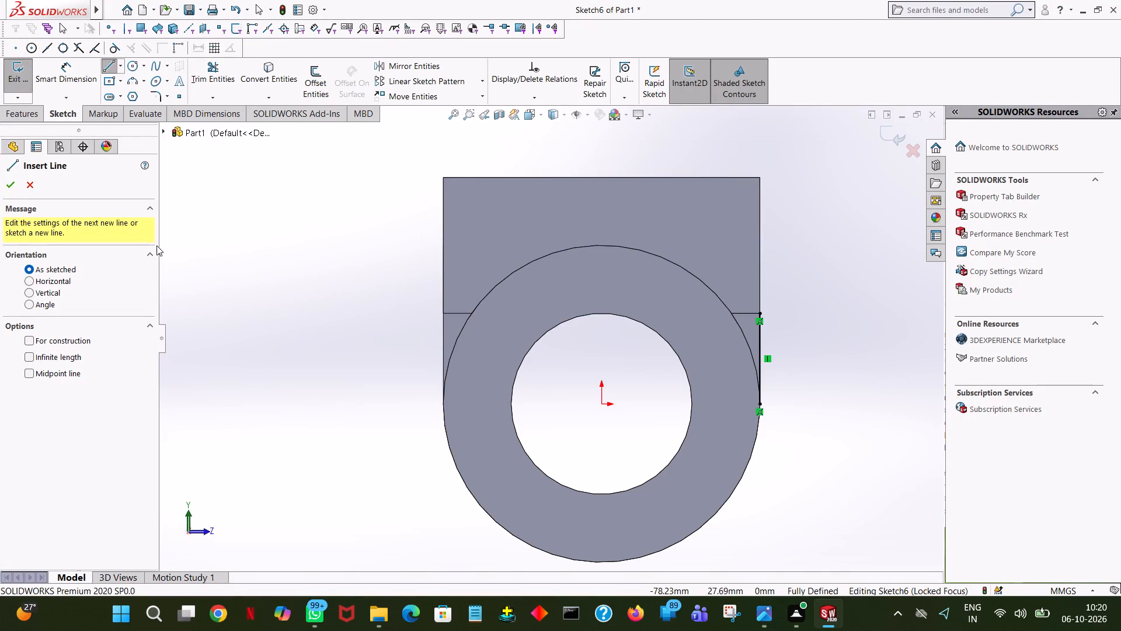
Sketch the second corner's 16 mm vertical line from the ear's side quadrant to the bridge's lower corner, and a 5.02 mm horizontal line to the ear's outer circle.
{"action": "left_click", "coordinate": [444, 404]}
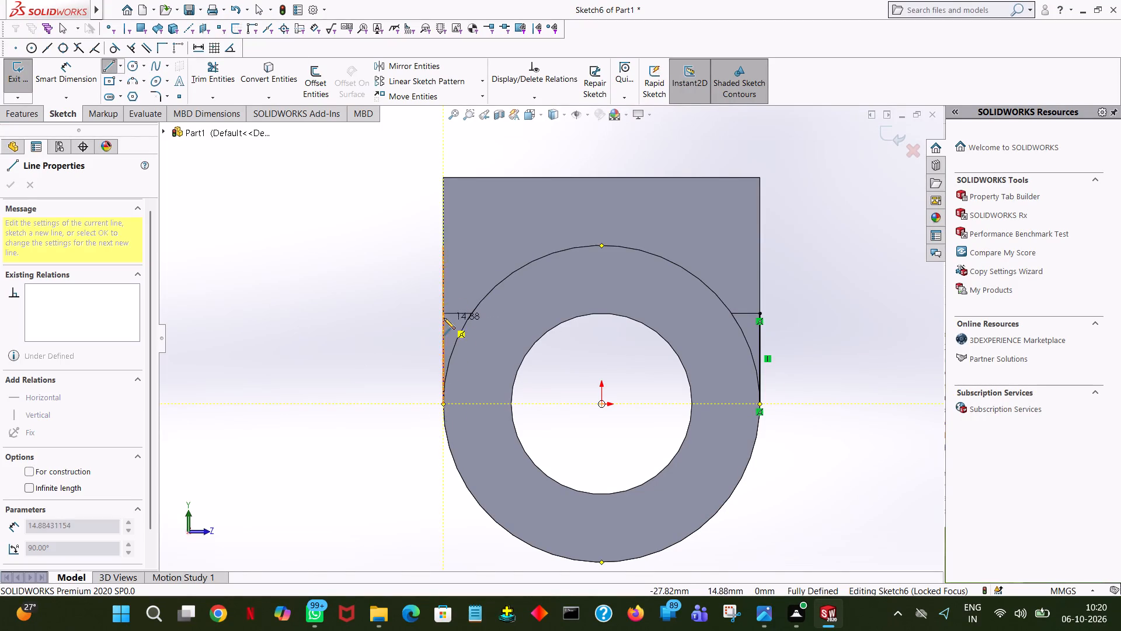
{"action": "left_click", "coordinate": [442, 313]}
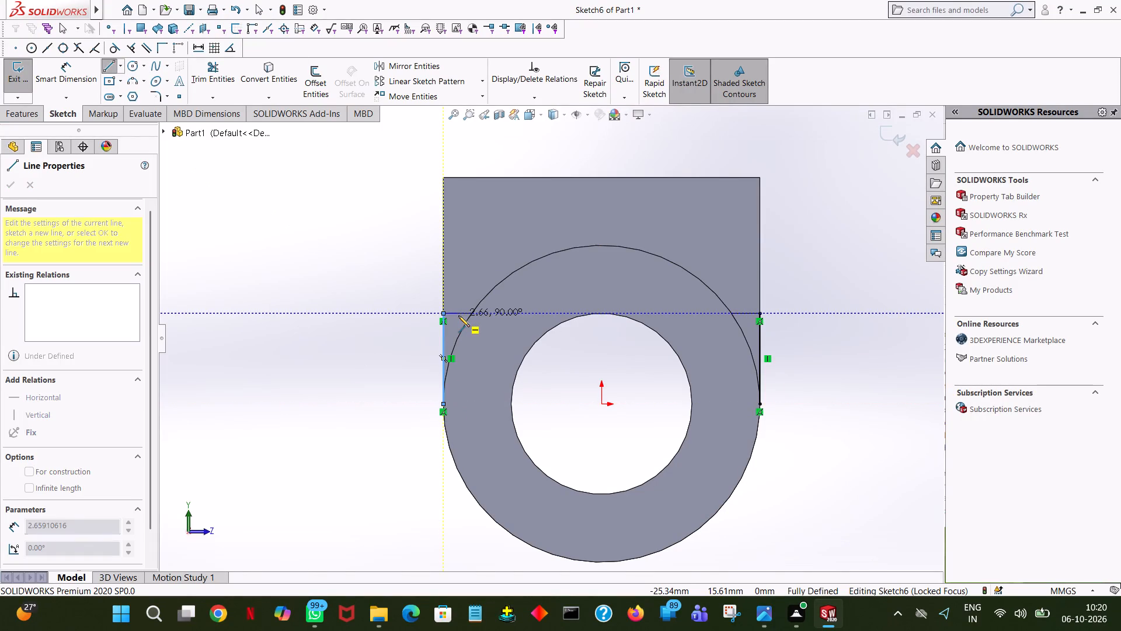
{"action": "left_click", "coordinate": [472, 314]}
{"action": "right_click", "coordinate": [472, 314]}
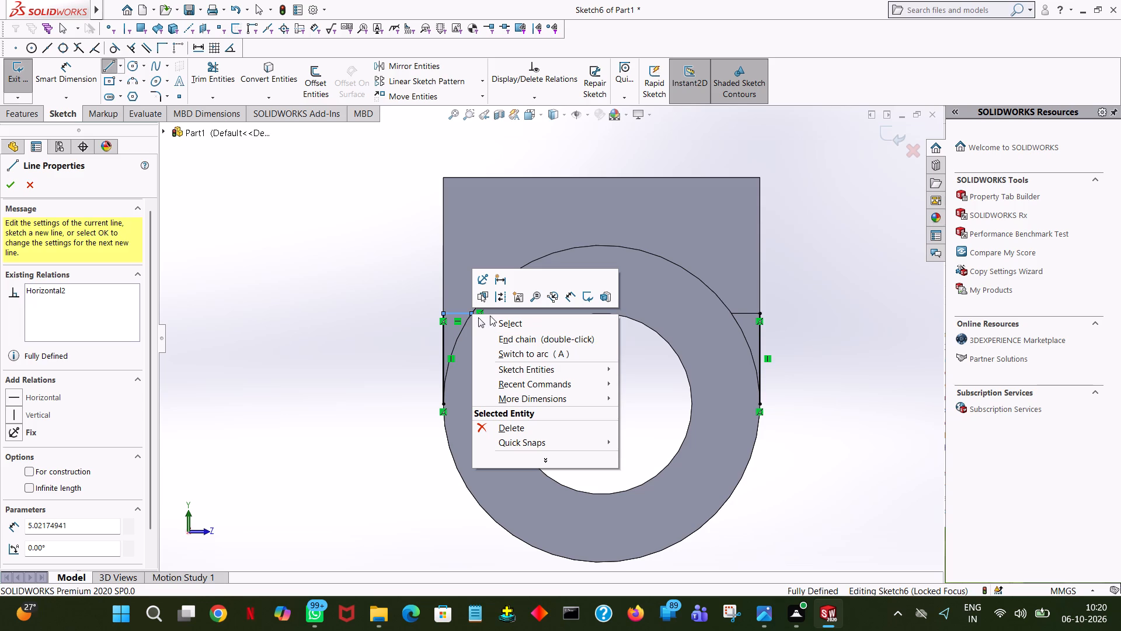
{"action": "left_click", "coordinate": [504, 321]}
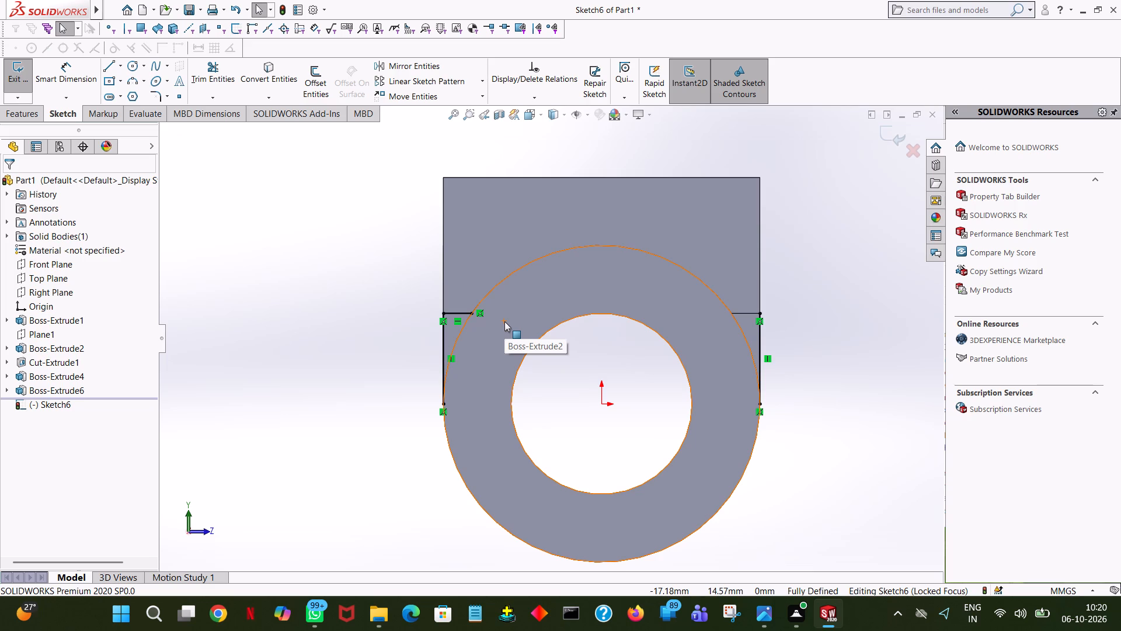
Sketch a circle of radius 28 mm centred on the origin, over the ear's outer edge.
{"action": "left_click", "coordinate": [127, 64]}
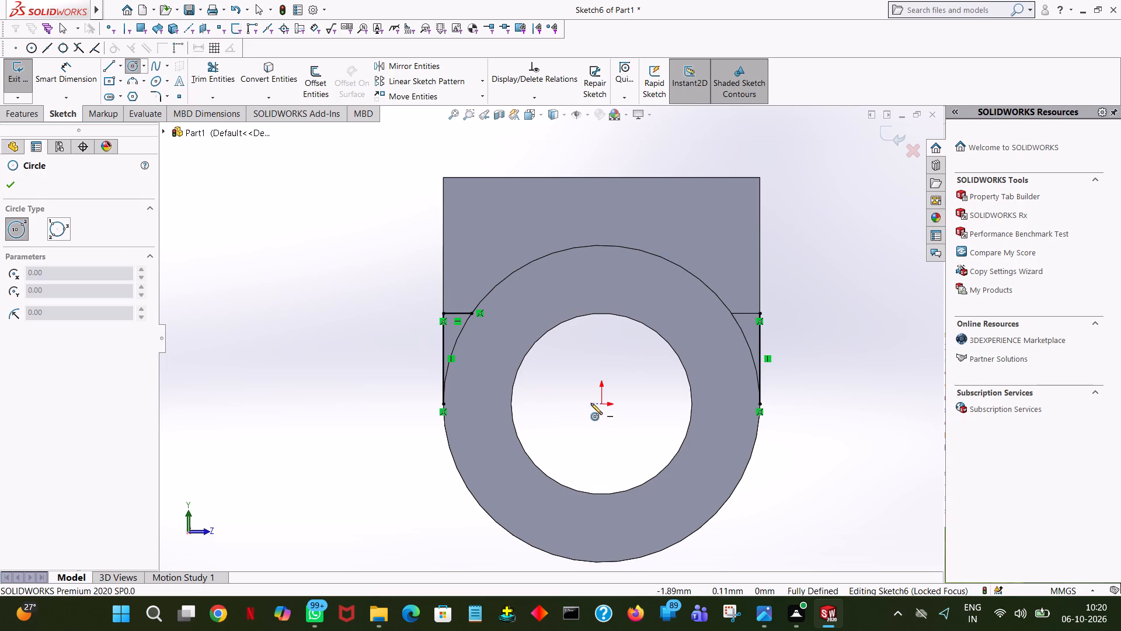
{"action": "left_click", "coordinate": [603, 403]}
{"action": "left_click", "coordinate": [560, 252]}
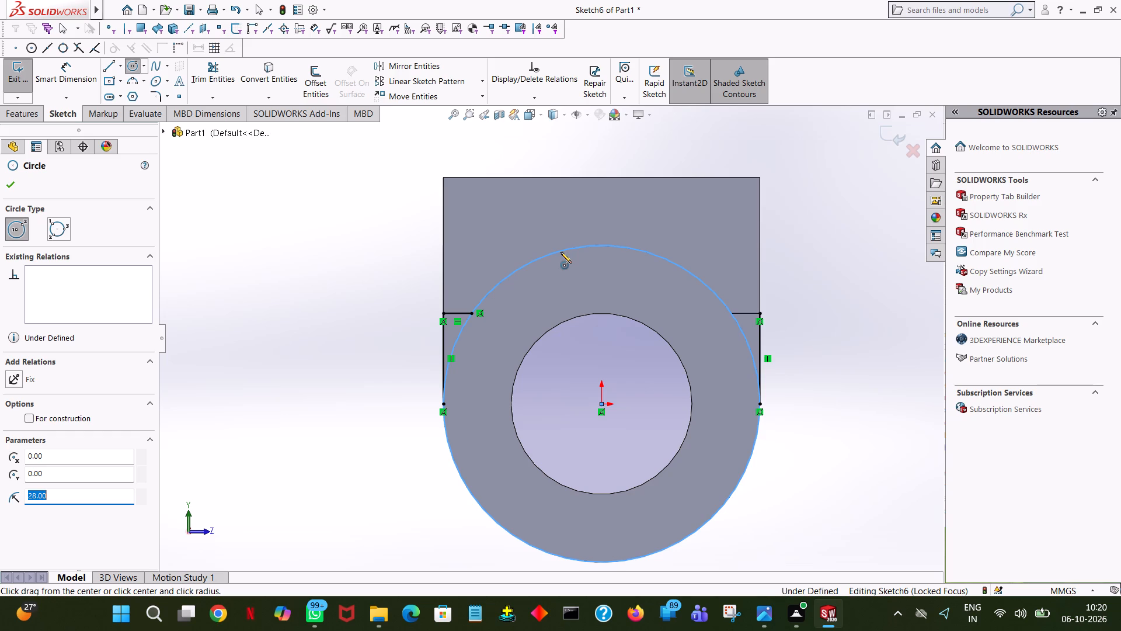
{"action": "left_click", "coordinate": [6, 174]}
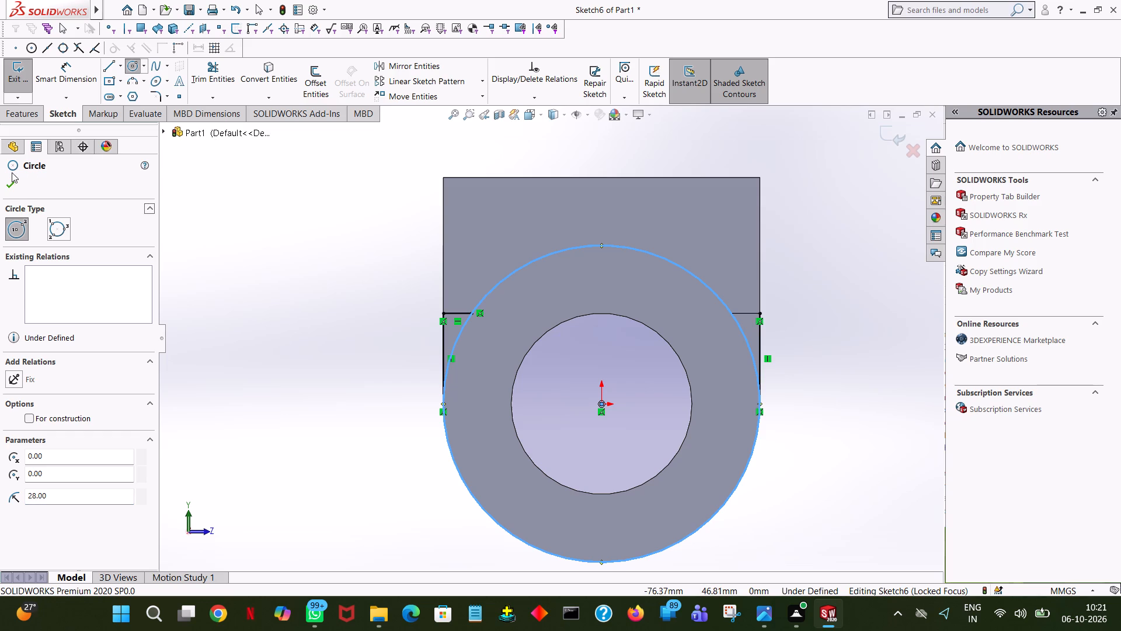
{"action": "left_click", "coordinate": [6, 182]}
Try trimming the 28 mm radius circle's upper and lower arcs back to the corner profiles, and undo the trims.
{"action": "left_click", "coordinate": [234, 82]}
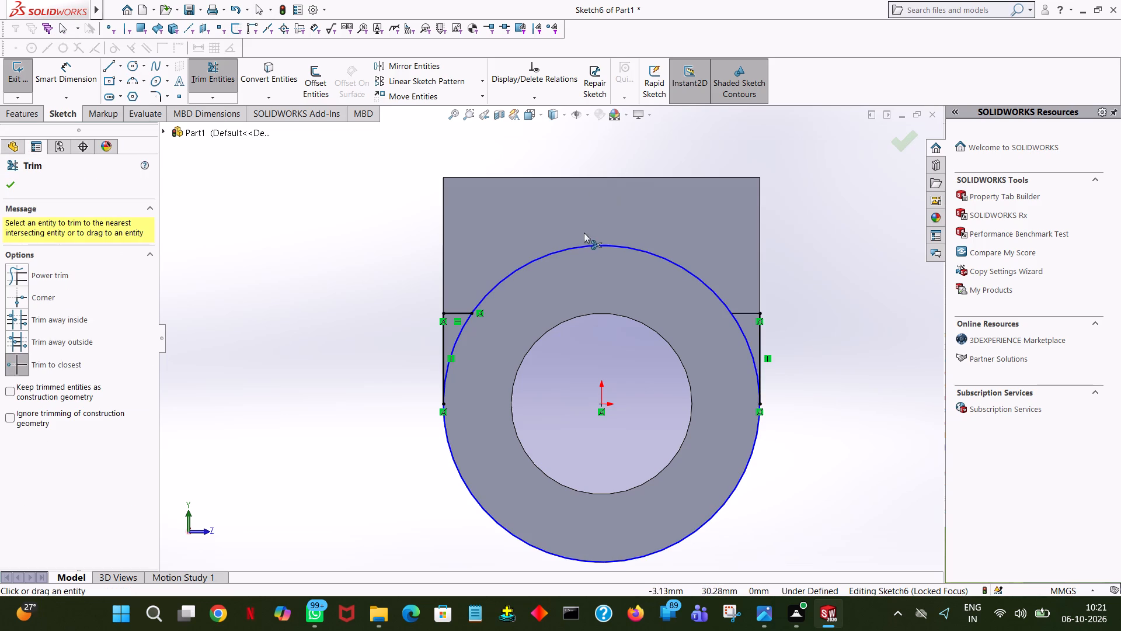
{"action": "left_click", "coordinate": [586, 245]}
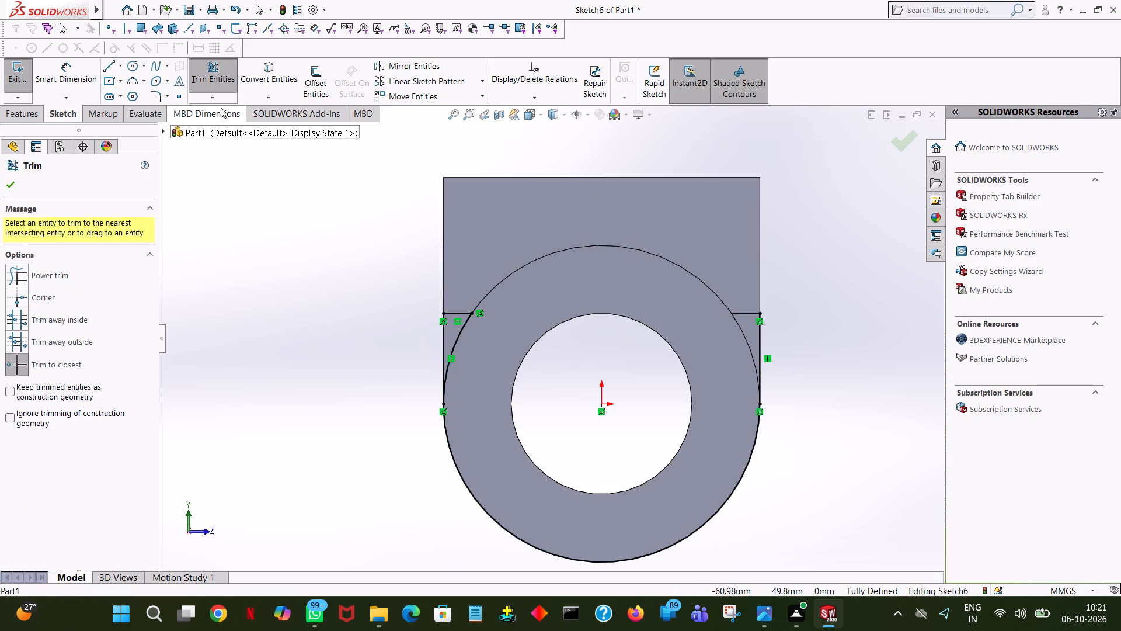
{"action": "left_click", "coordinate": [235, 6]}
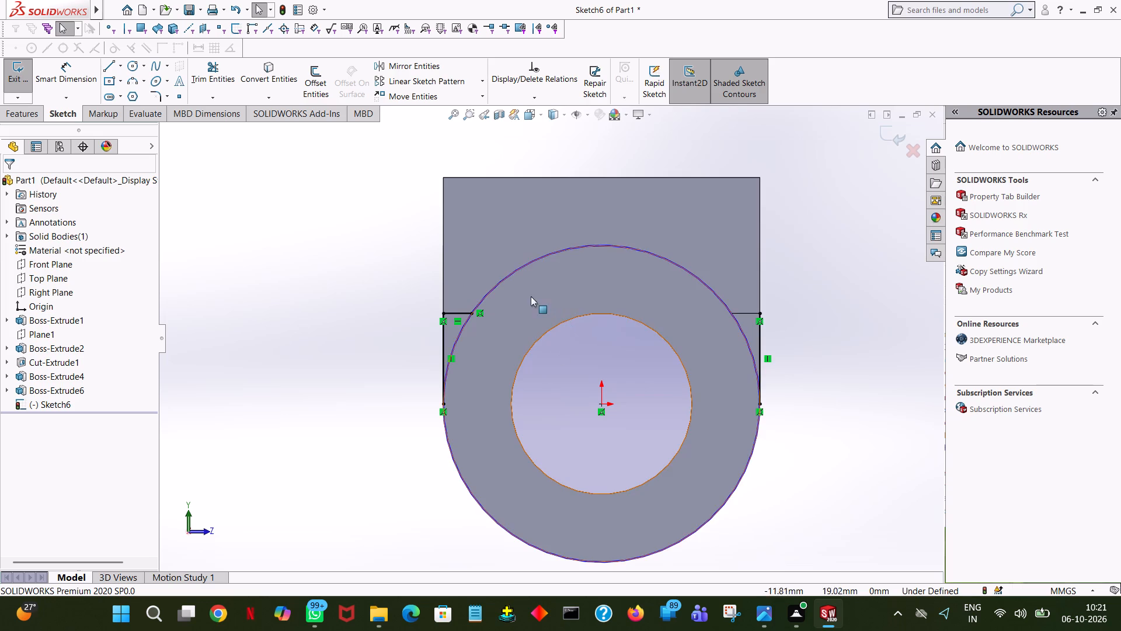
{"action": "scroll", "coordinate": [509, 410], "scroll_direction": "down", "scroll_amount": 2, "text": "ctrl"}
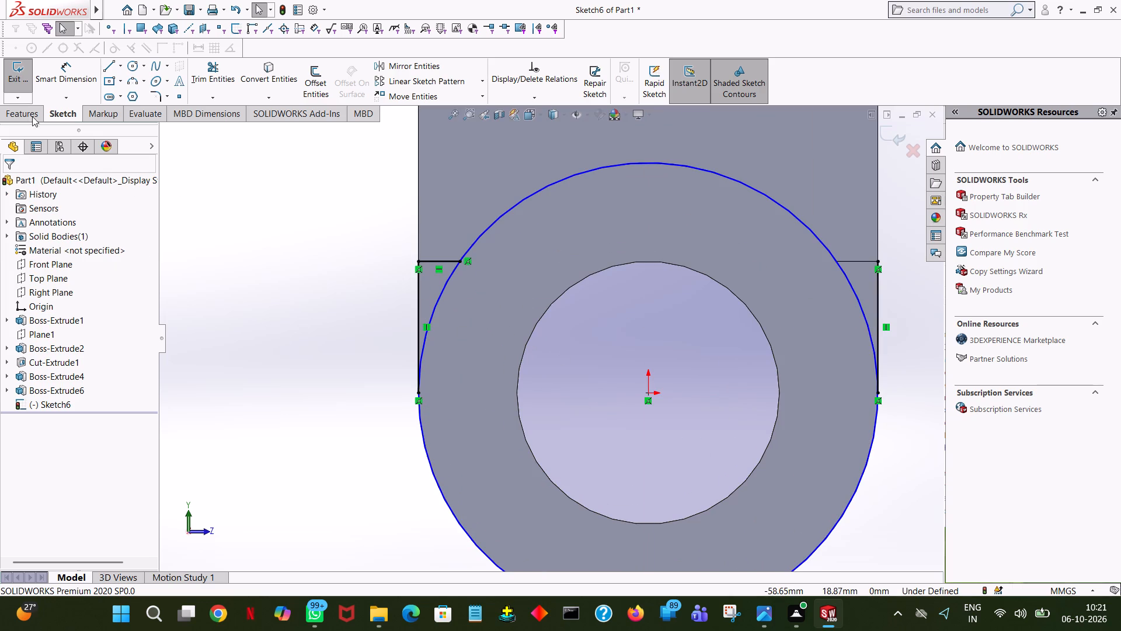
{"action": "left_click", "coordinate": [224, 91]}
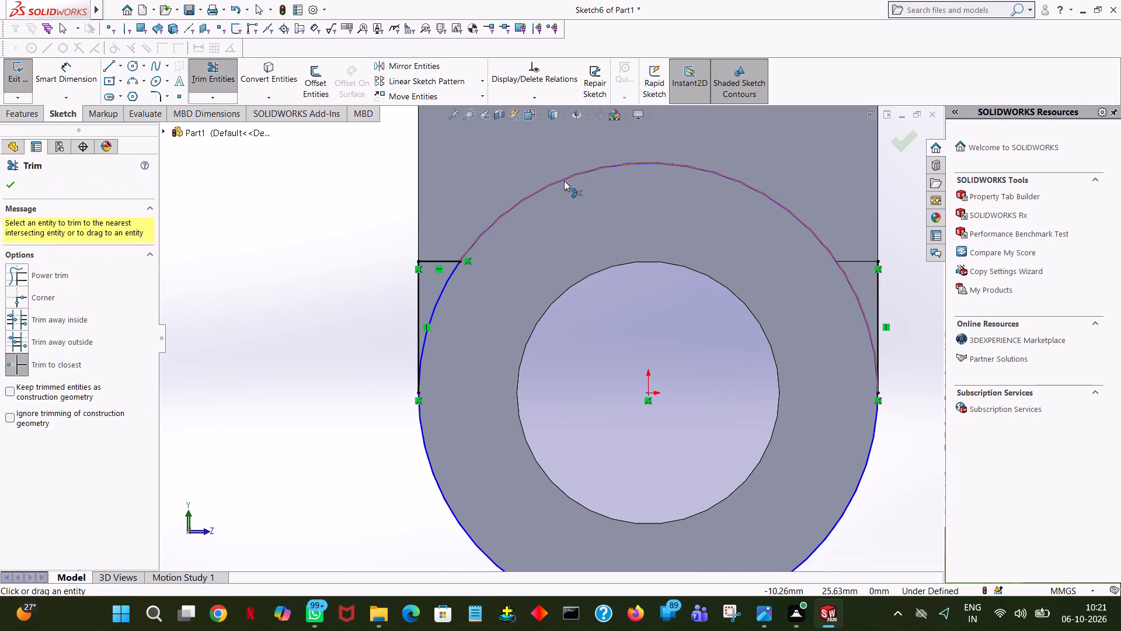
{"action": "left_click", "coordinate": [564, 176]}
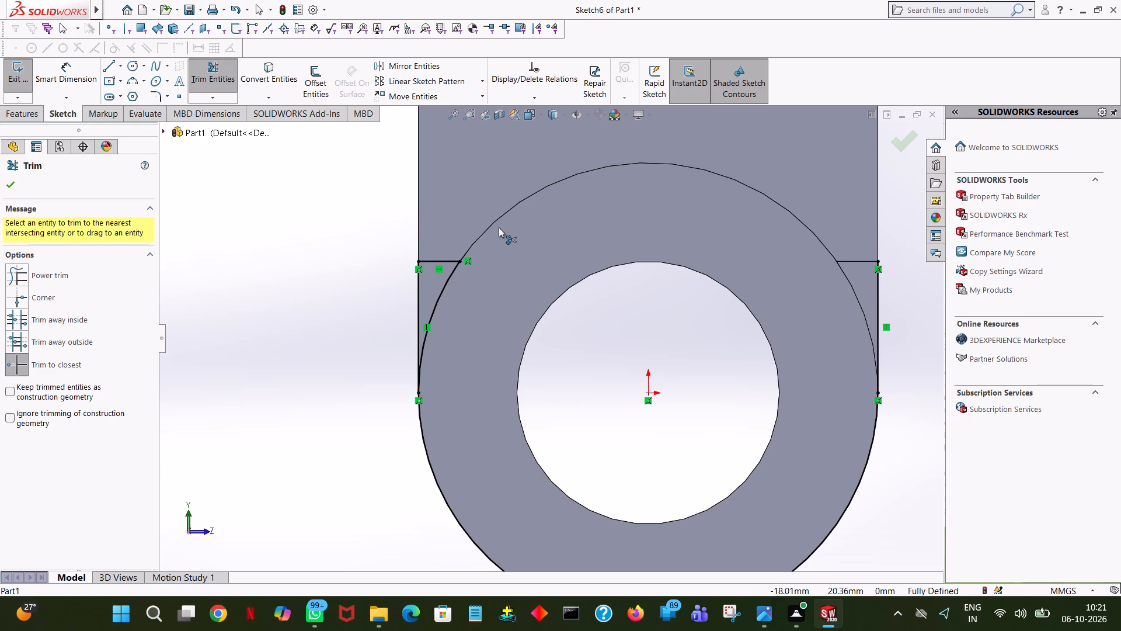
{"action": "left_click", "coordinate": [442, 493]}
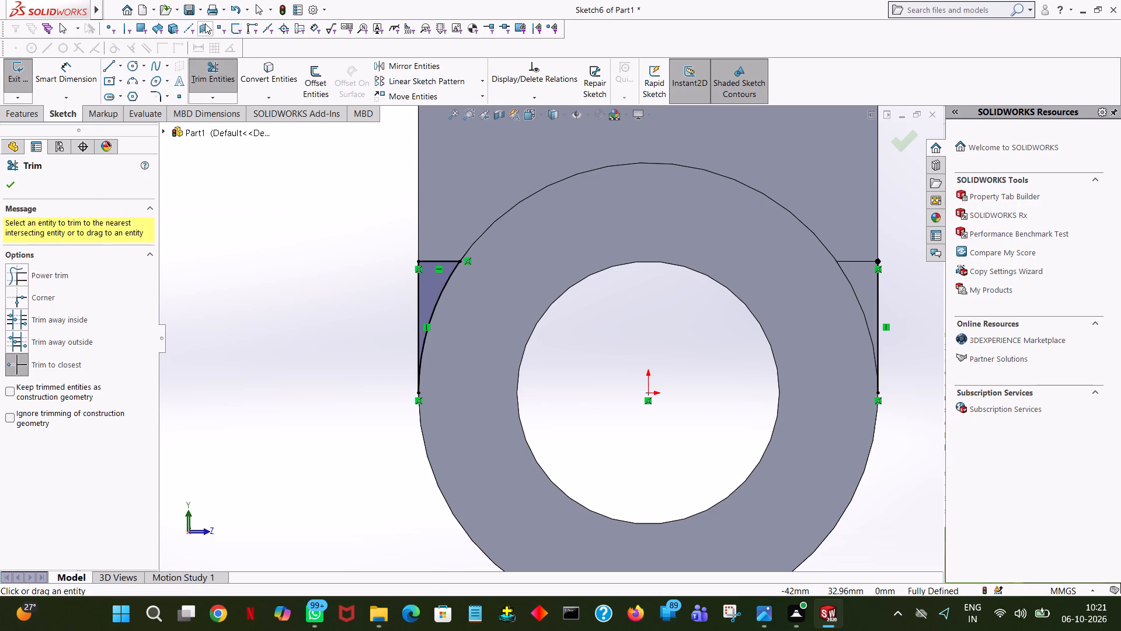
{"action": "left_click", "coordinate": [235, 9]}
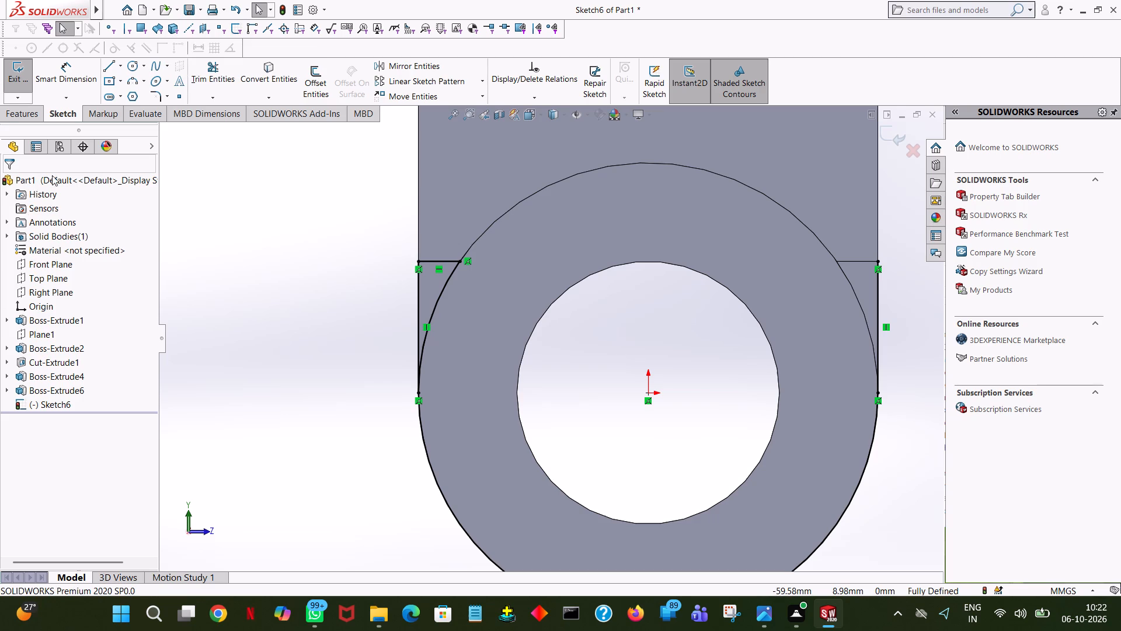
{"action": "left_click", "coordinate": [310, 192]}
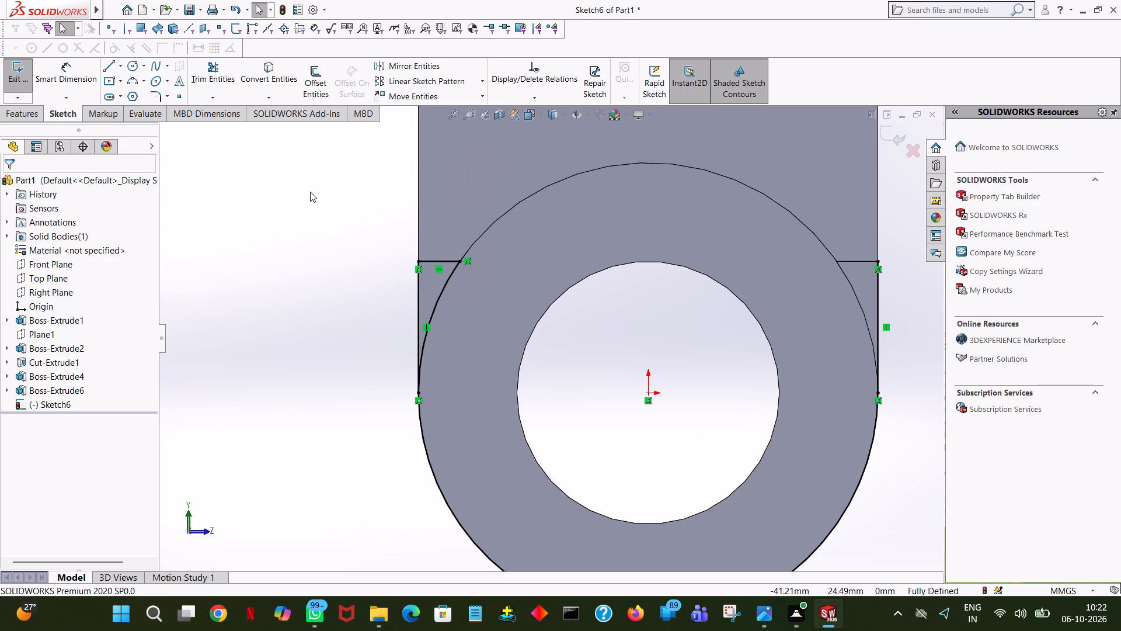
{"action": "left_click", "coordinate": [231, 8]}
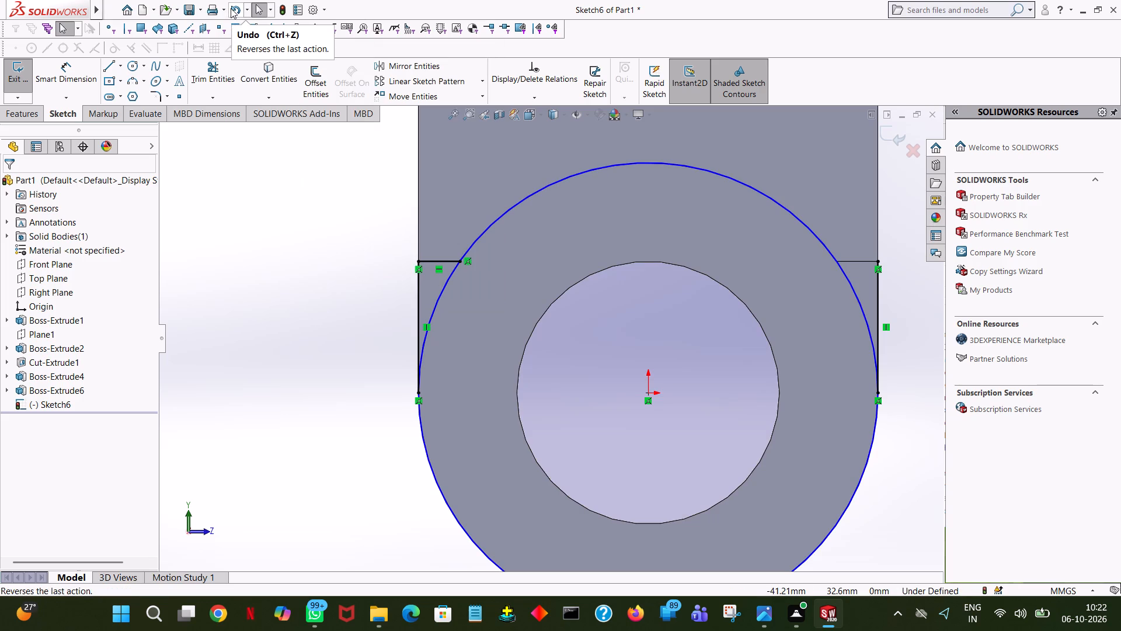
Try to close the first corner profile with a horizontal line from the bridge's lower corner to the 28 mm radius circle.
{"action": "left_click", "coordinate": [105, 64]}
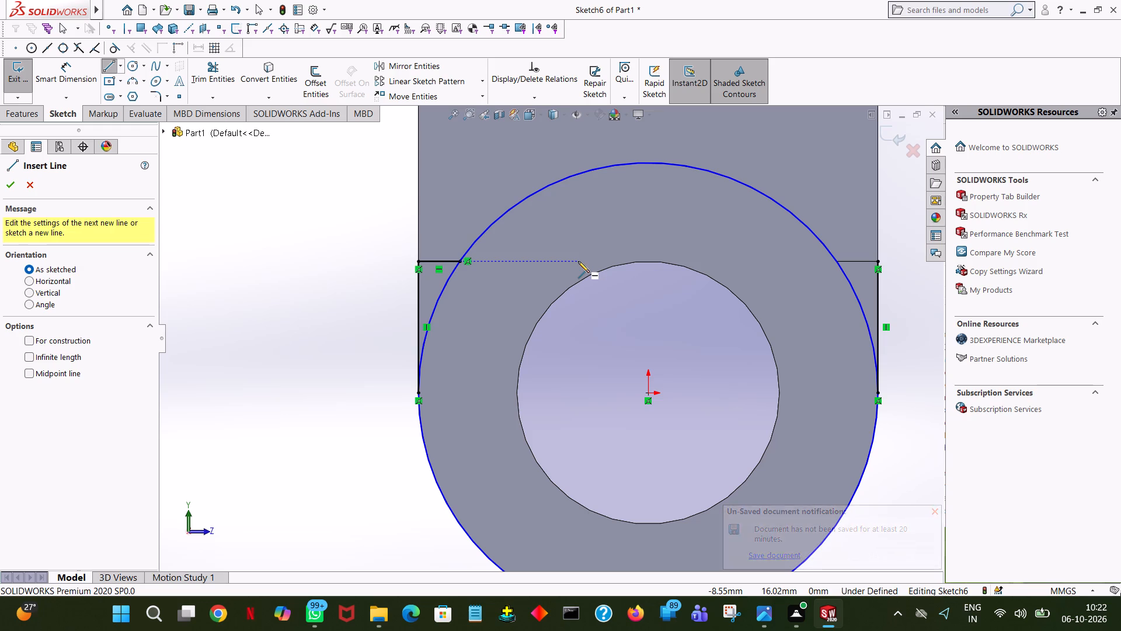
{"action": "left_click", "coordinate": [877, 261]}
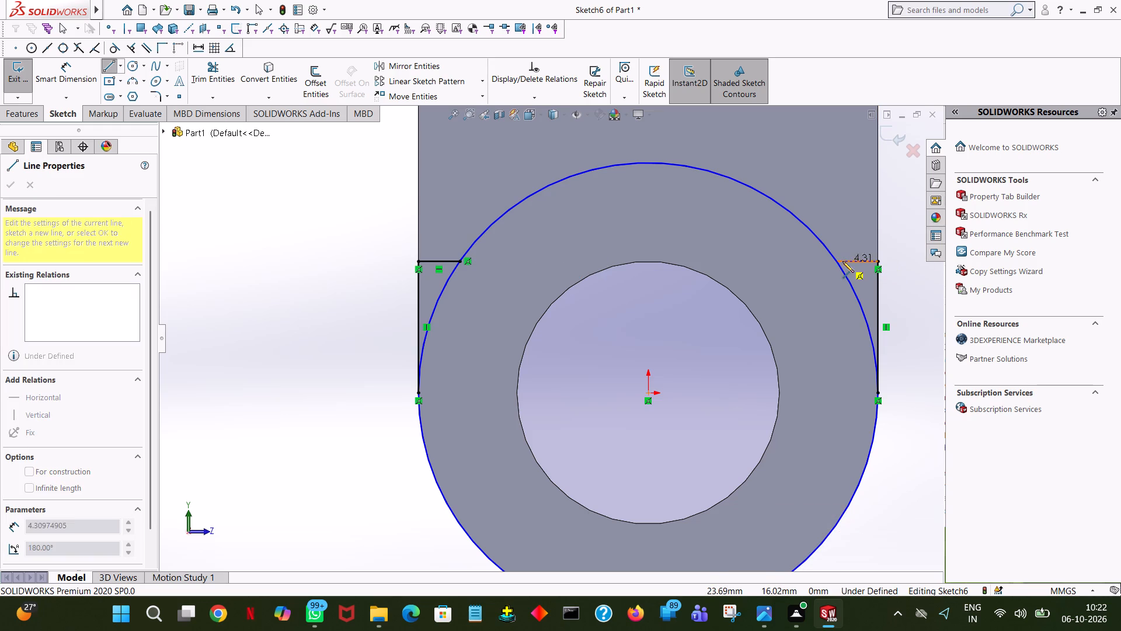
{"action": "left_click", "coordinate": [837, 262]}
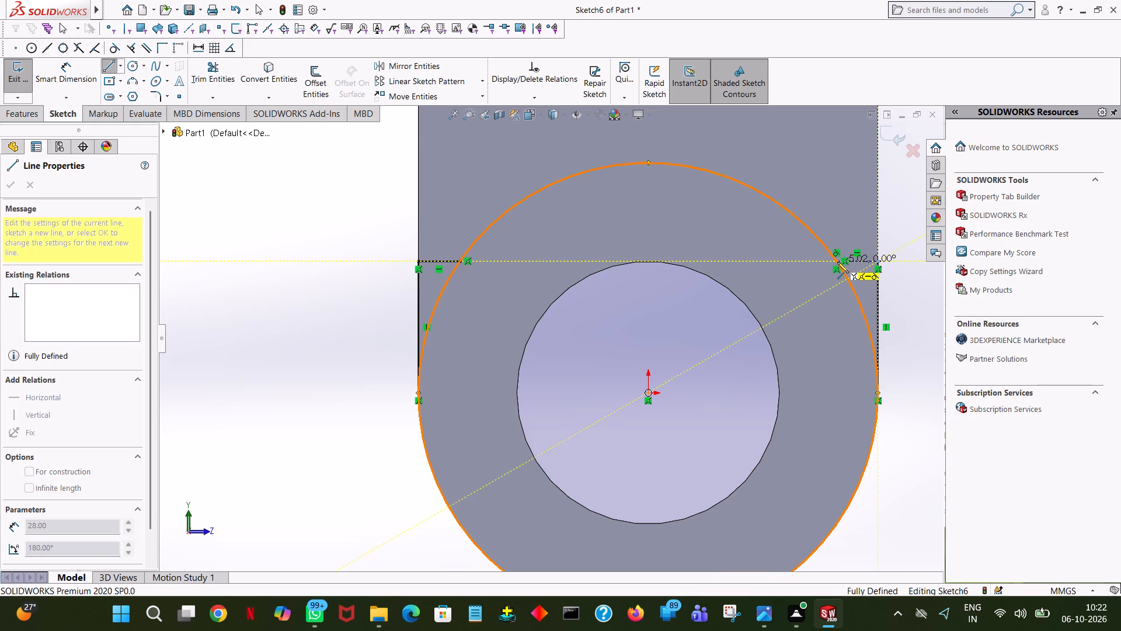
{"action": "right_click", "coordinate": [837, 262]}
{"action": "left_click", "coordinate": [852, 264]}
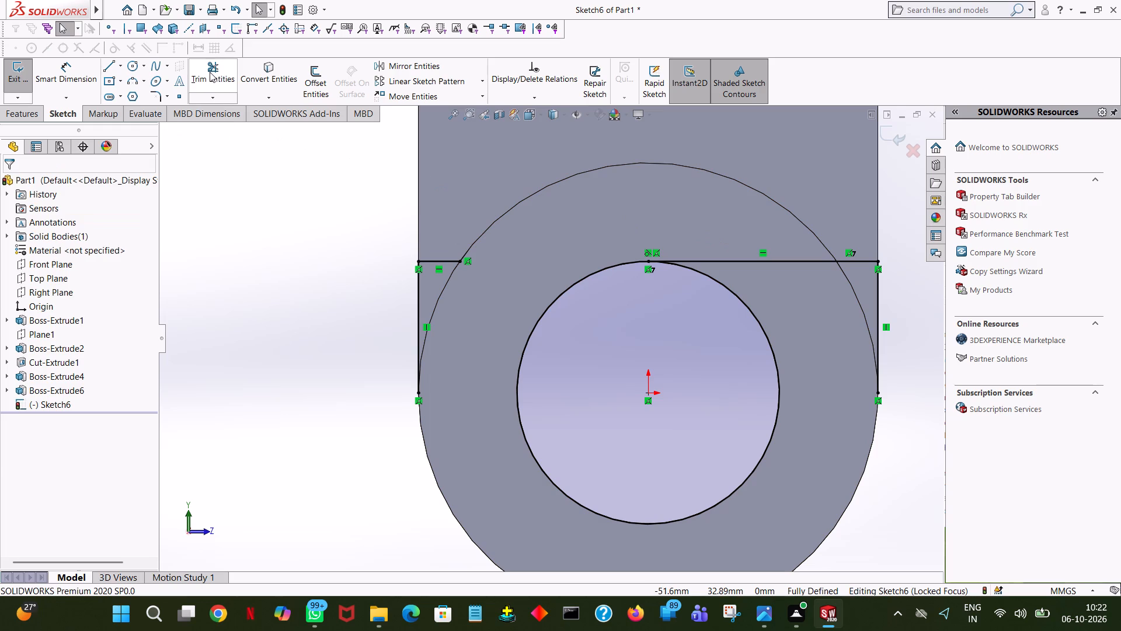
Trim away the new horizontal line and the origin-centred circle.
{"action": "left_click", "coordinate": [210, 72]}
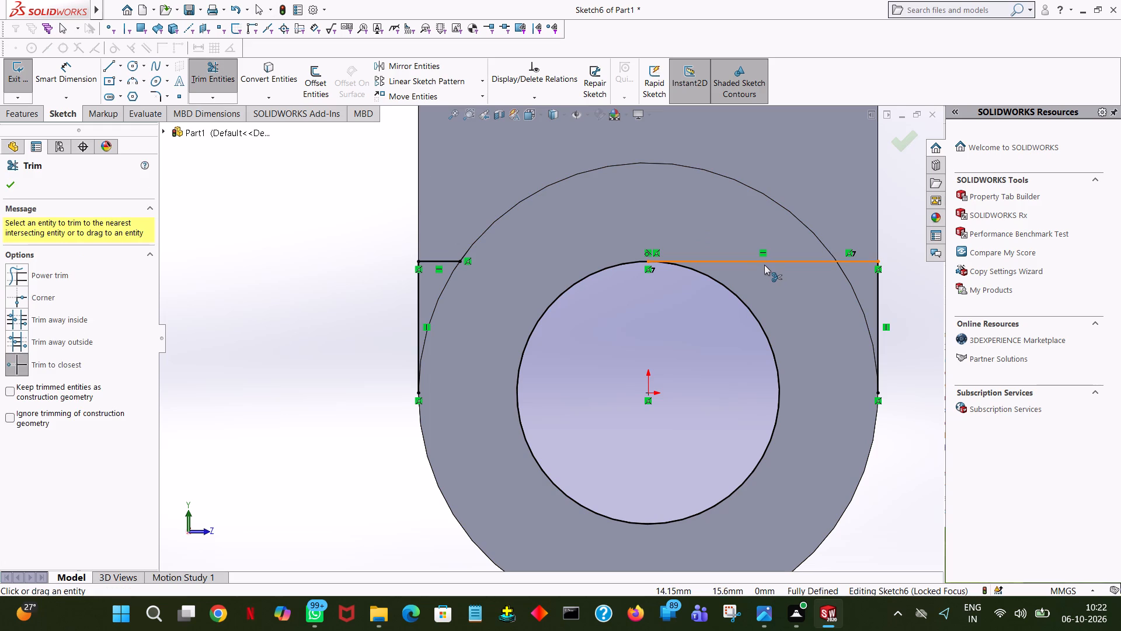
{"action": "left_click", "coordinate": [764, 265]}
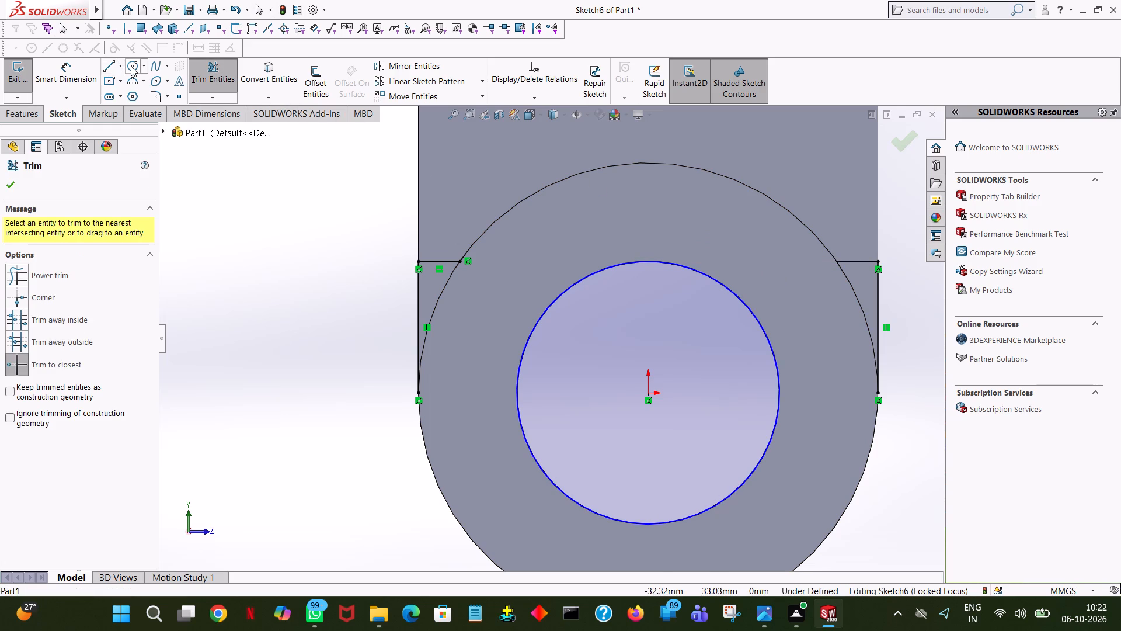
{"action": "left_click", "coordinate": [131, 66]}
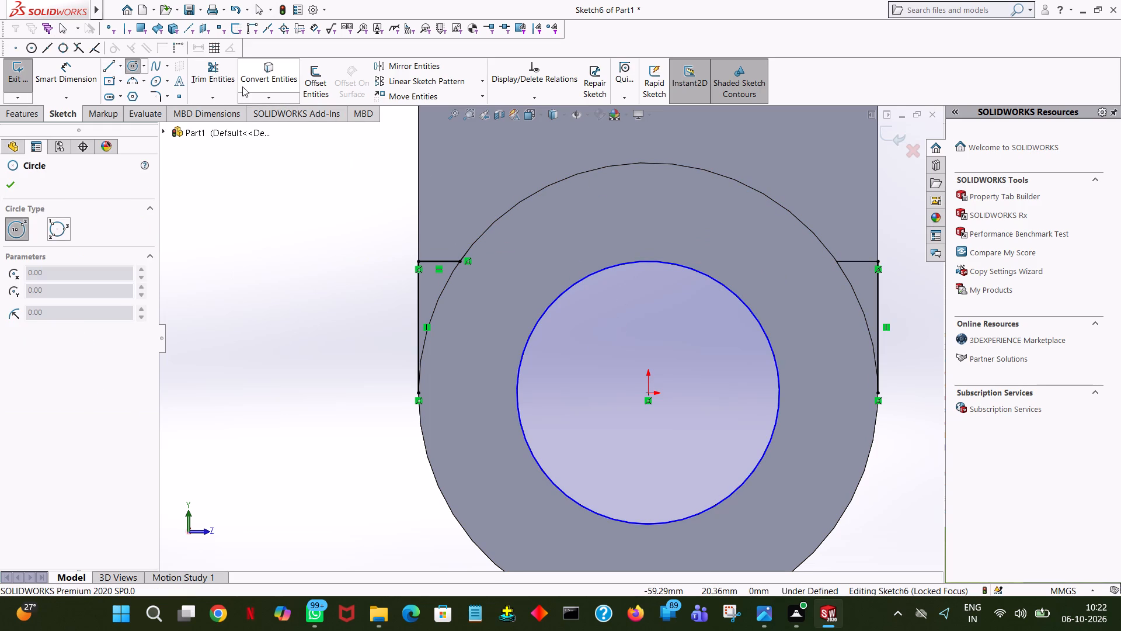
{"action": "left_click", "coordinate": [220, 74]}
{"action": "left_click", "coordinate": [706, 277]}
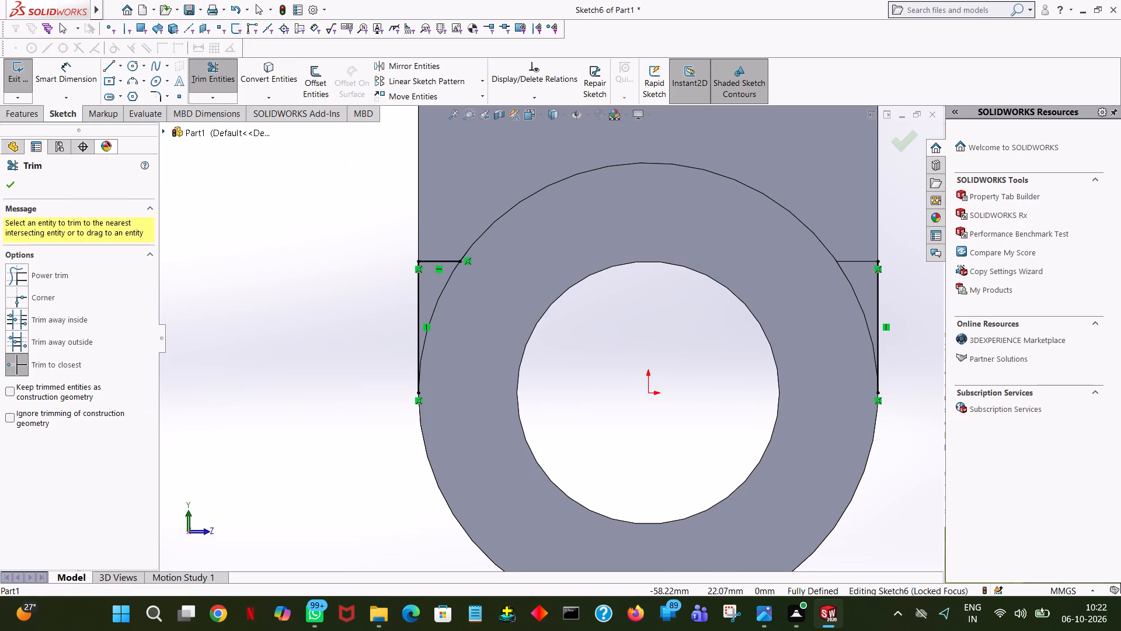
Sketch a new circle of radius 28 mm centred on the origin, over the ear's outer edge.
{"action": "left_click", "coordinate": [133, 64]}
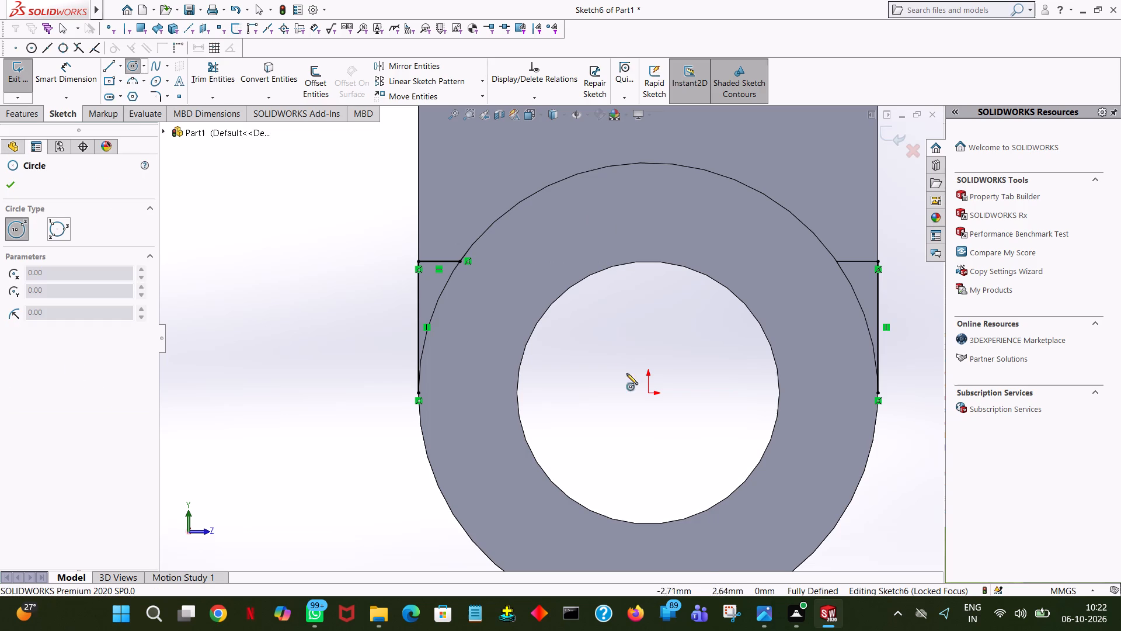
{"action": "left_click", "coordinate": [647, 392]}
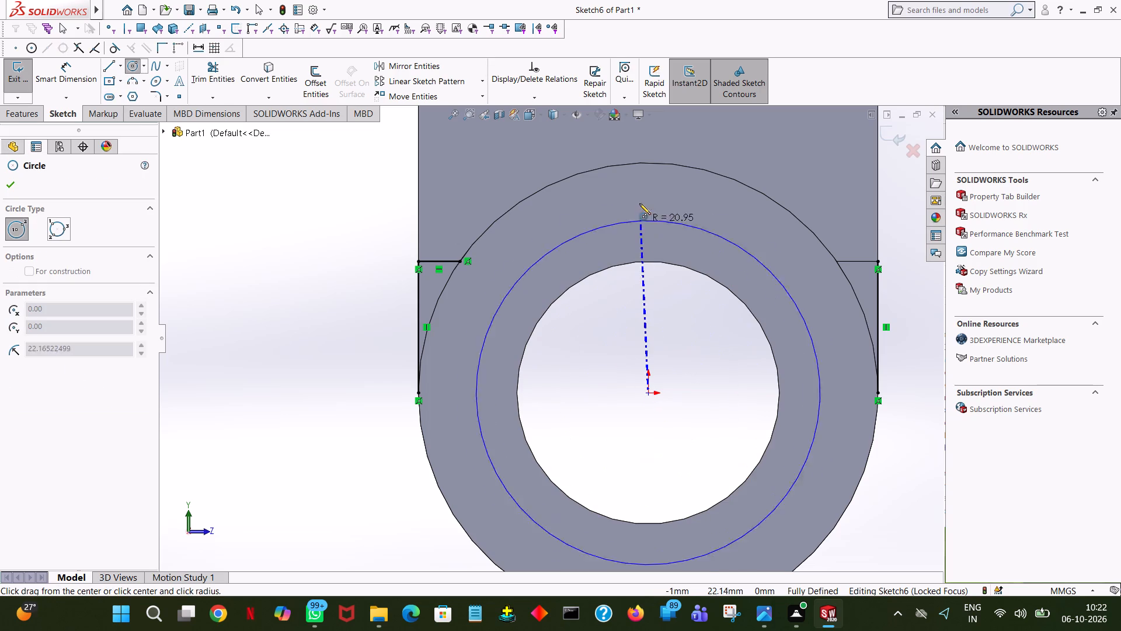
{"action": "left_click", "coordinate": [639, 164]}
{"action": "right_click", "coordinate": [639, 164]}
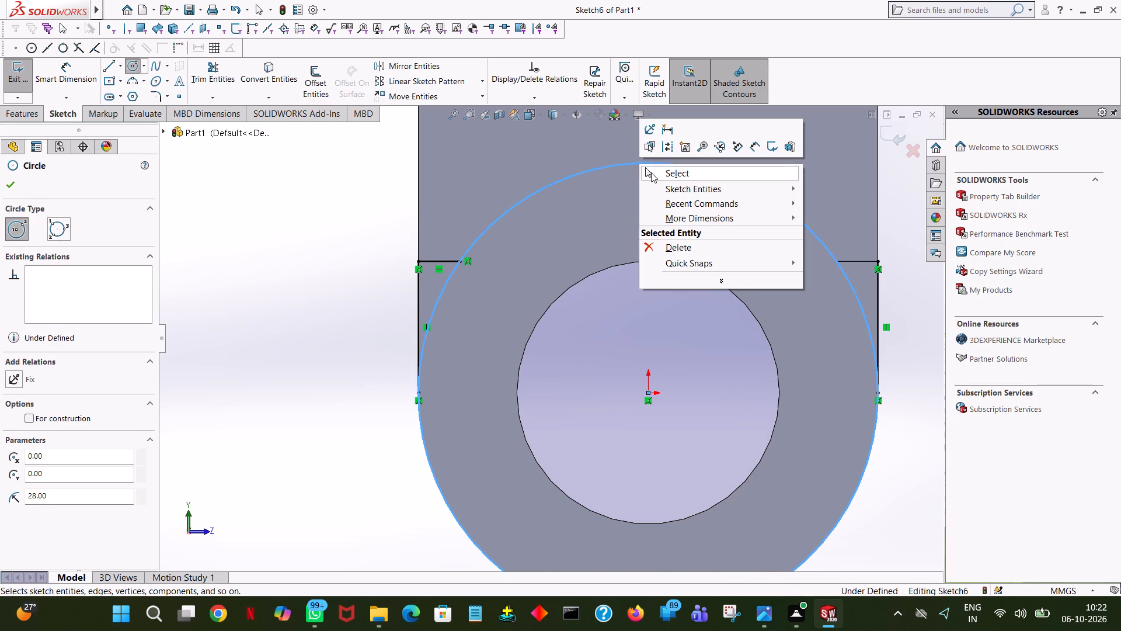
{"action": "left_click", "coordinate": [651, 172]}
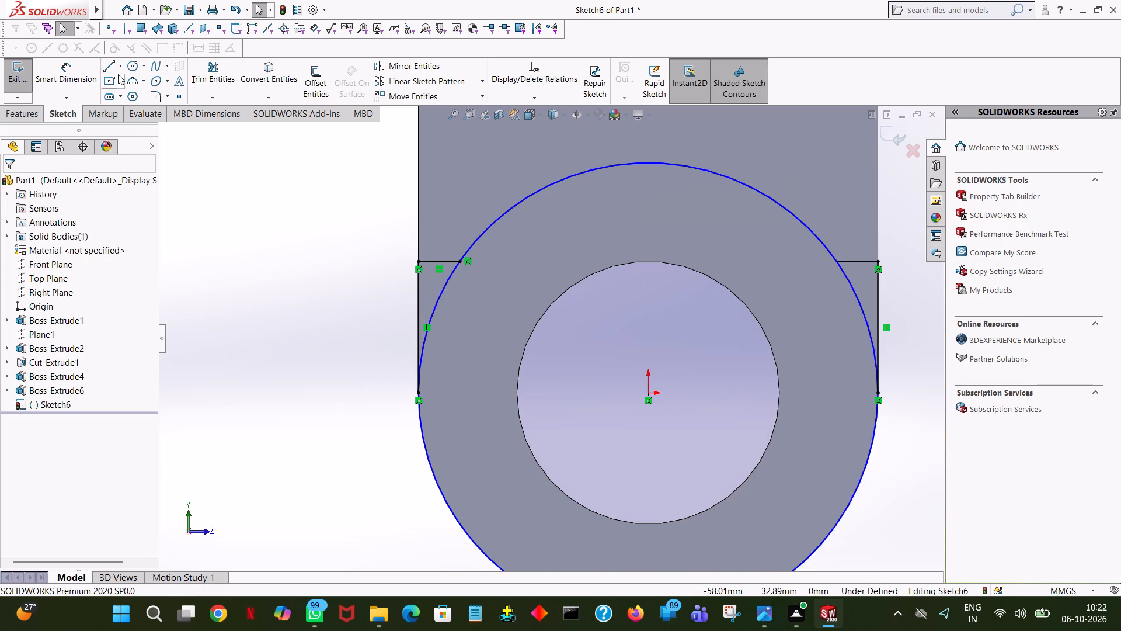
Sketch a horizontal line from the first corner profile's bridge corner toward the point where the bridge's lower edge meets the 28 mm radius circle.
{"action": "left_click", "coordinate": [119, 65]}
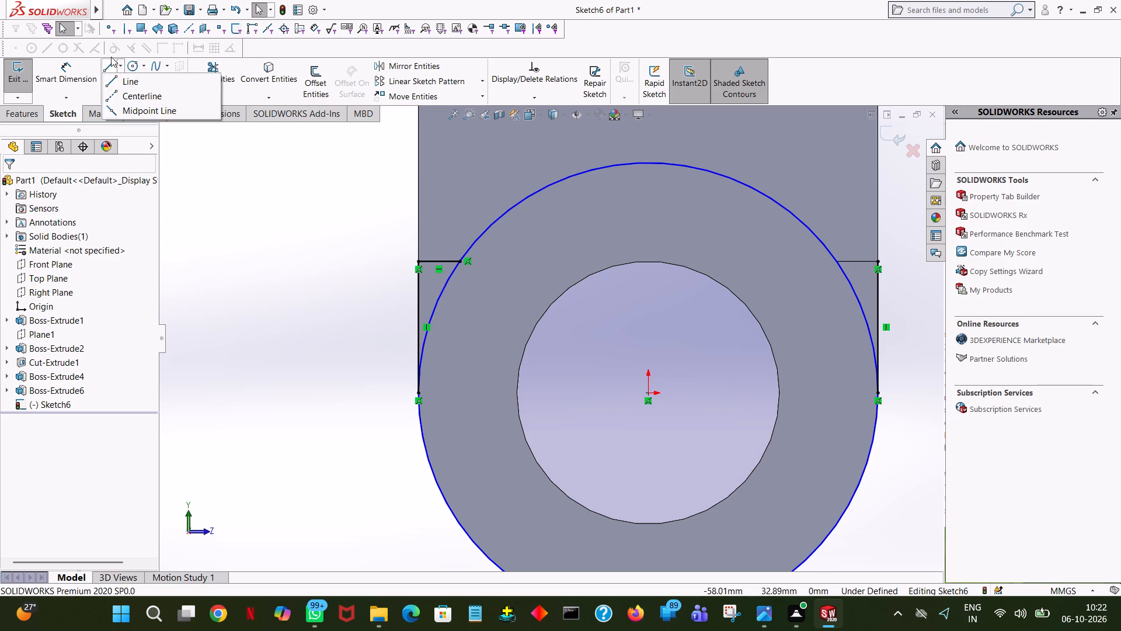
{"action": "left_click", "coordinate": [110, 70]}
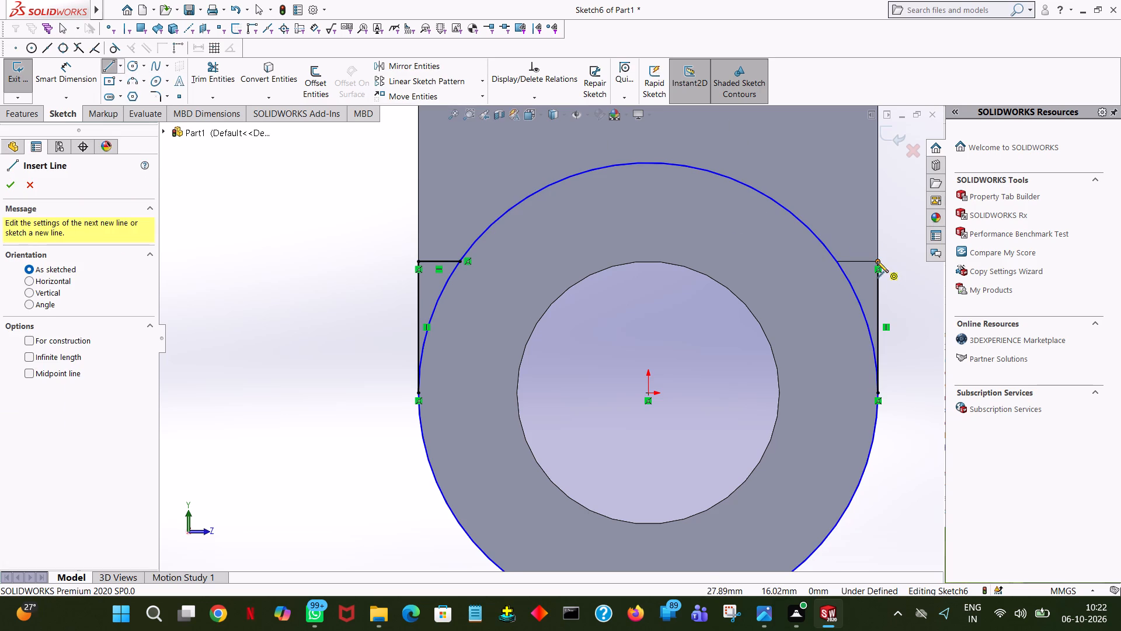
{"action": "left_click", "coordinate": [877, 261]}
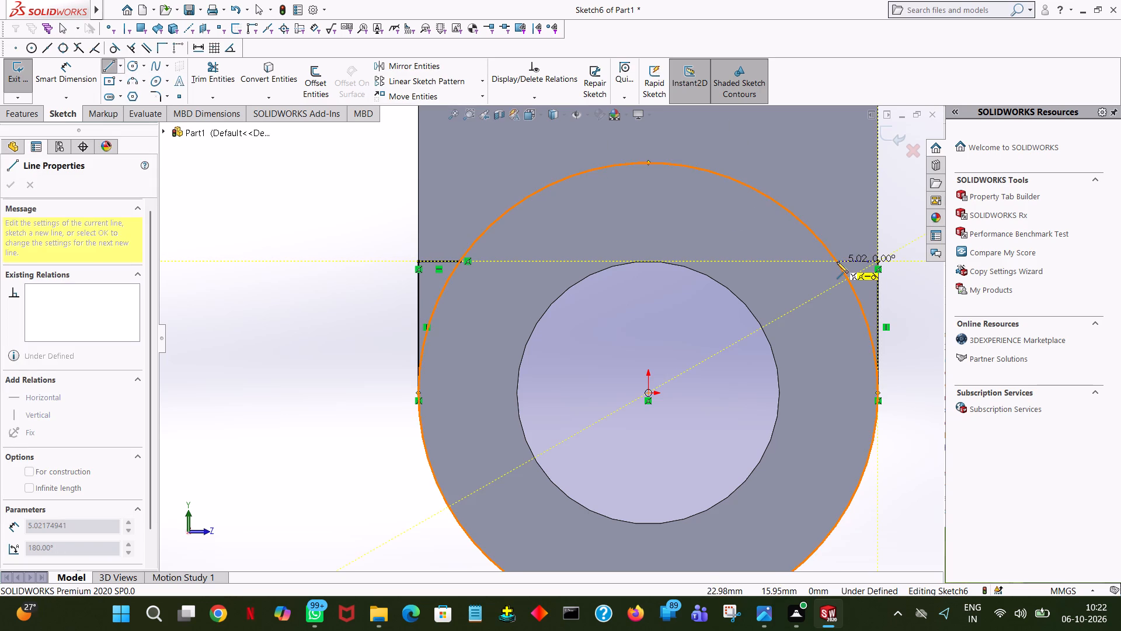
{"action": "left_click", "coordinate": [837, 262]}
{"action": "right_click", "coordinate": [837, 262]}
{"action": "left_click", "coordinate": [851, 266]}
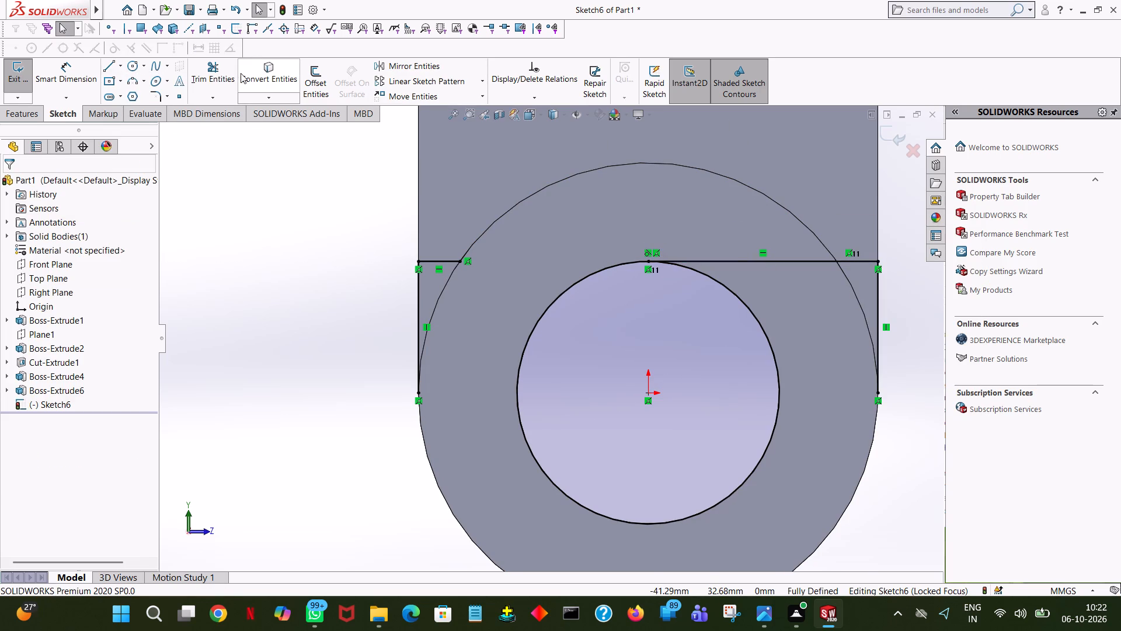
{"action": "left_click", "coordinate": [214, 74]}
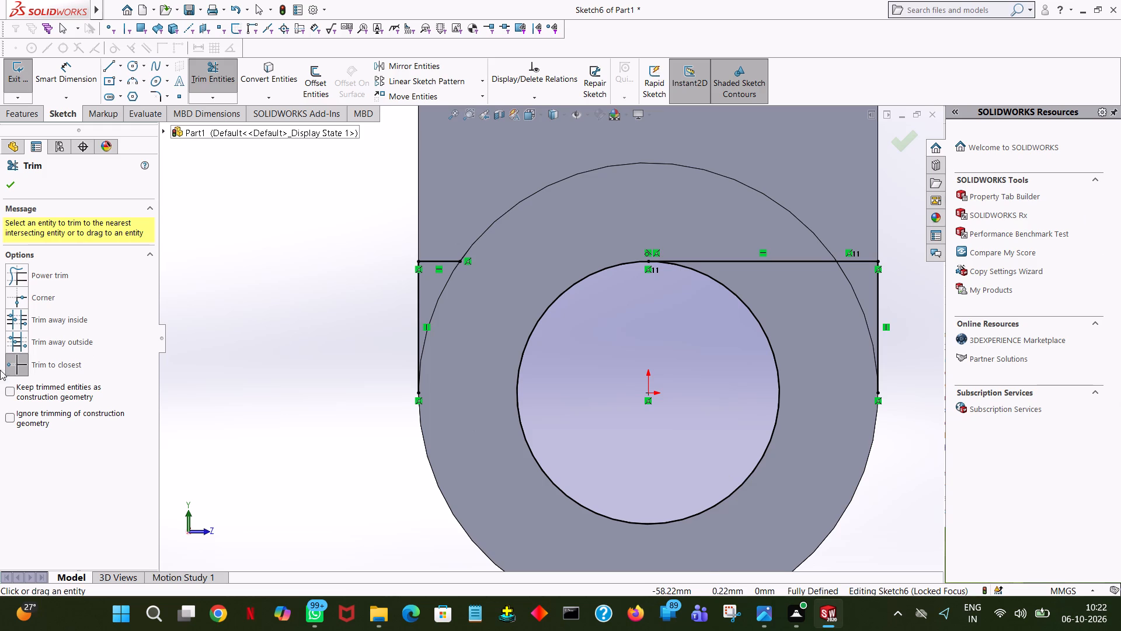
{"action": "left_click", "coordinate": [6, 178]}
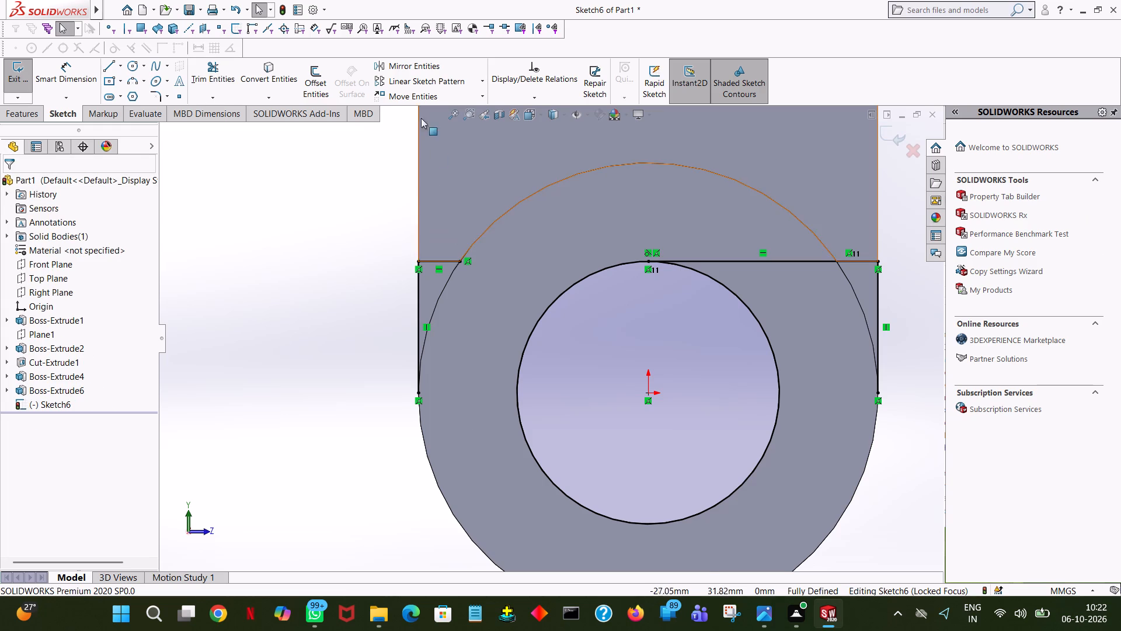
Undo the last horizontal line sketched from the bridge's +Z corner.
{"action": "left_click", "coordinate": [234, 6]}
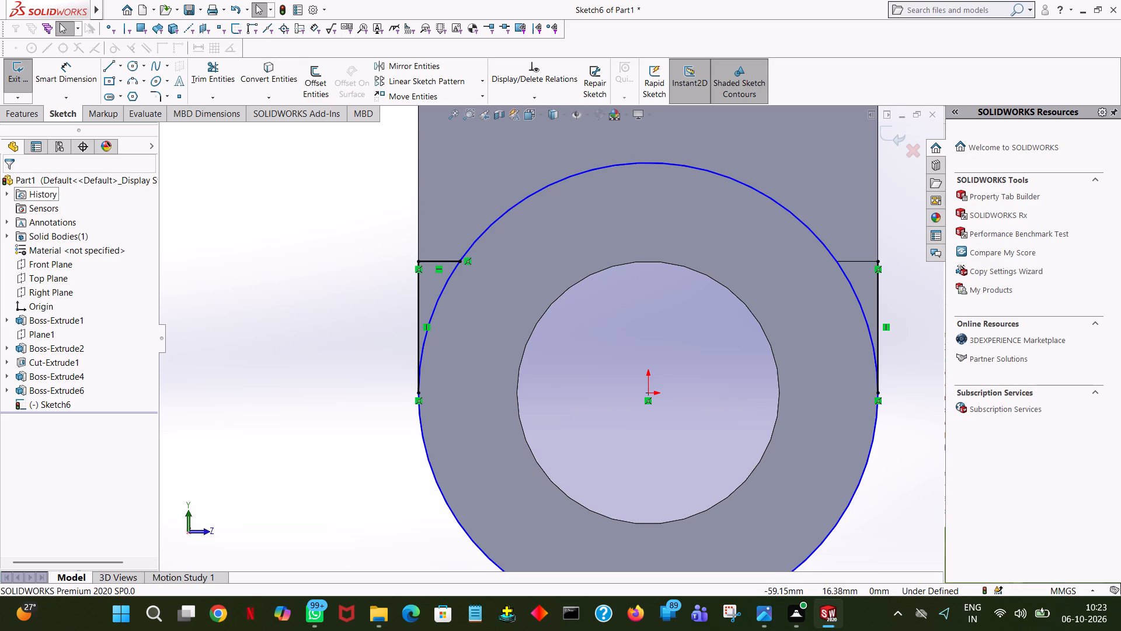
Sketch a horizontal line about 5 mm long from the bridge's +Z lower corner to the 28 mm radius circle.
{"action": "left_click", "coordinate": [109, 62]}
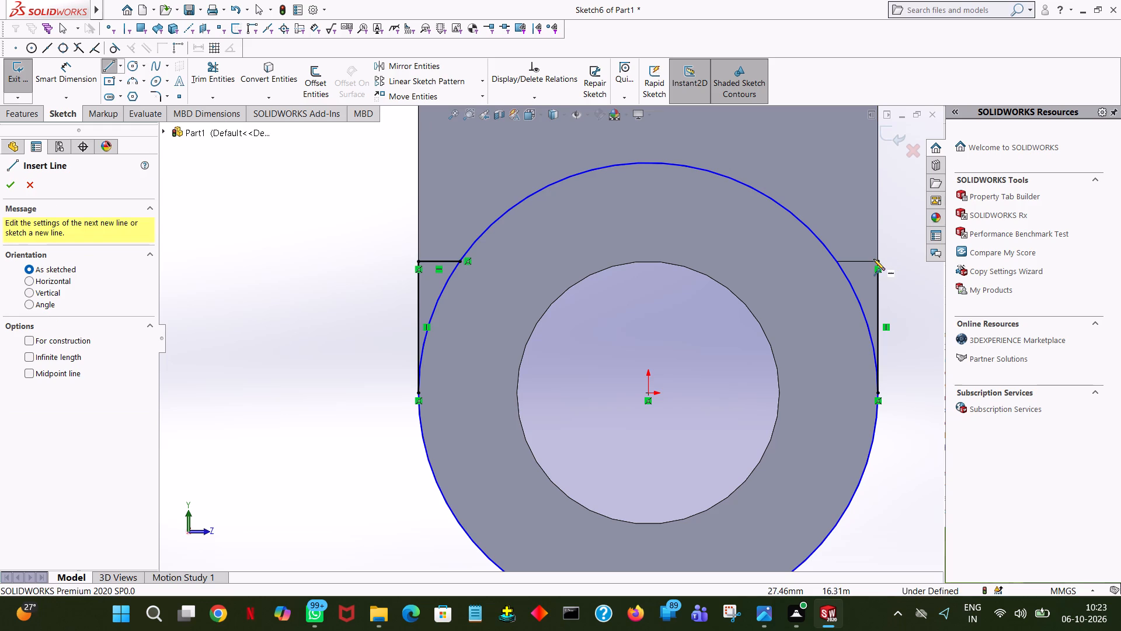
{"action": "left_click", "coordinate": [878, 260]}
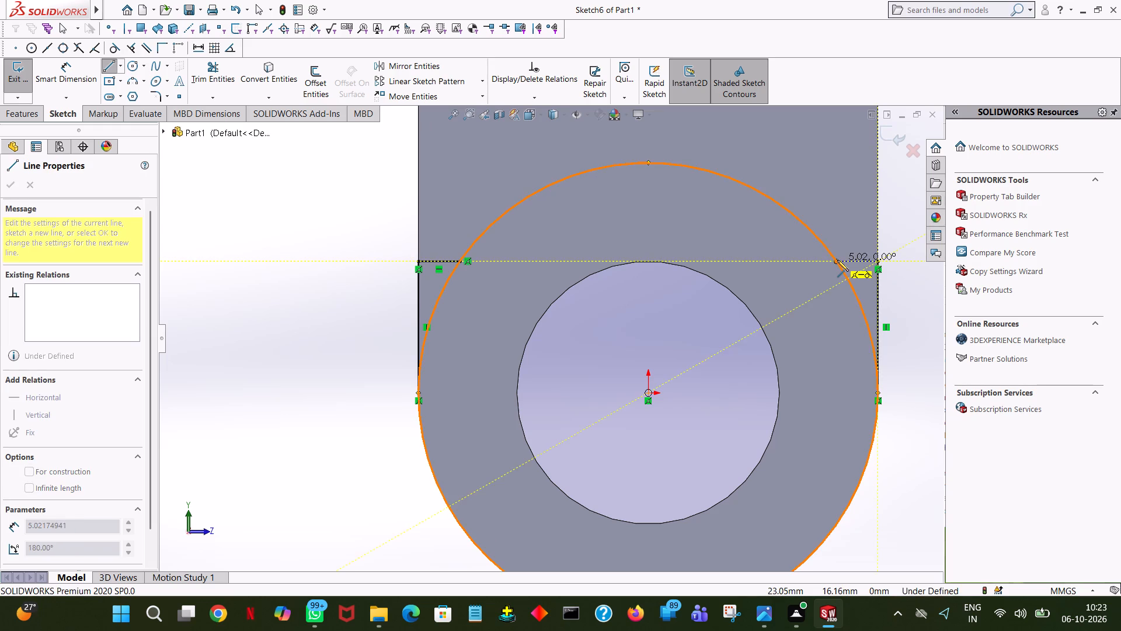
{"action": "left_click", "coordinate": [837, 260]}
{"action": "right_click", "coordinate": [837, 260]}
{"action": "left_click", "coordinate": [851, 269]}
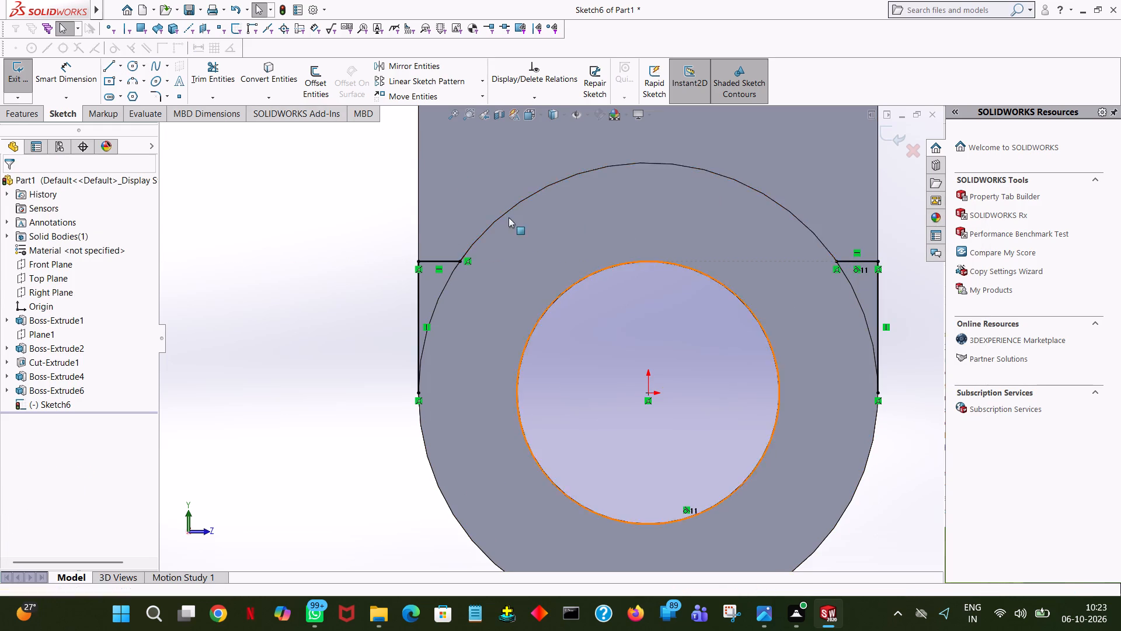
Sketch a circle of radius 28 mm centred on the origin, over the ear's outer edge.
{"action": "left_click", "coordinate": [127, 63]}
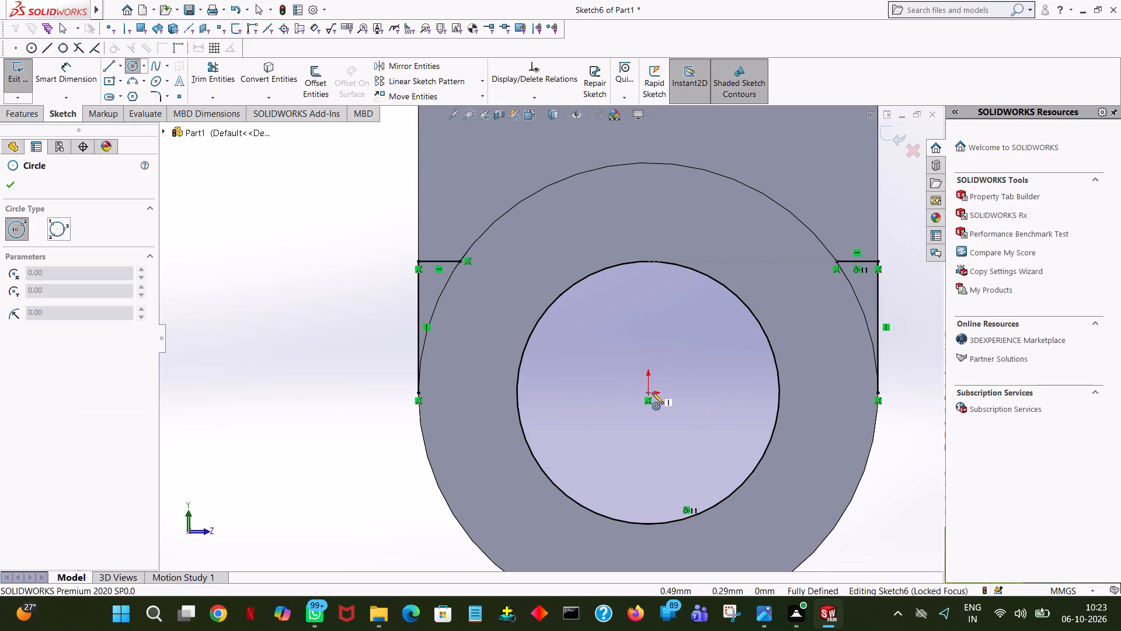
{"action": "left_click", "coordinate": [646, 393]}
{"action": "left_click", "coordinate": [679, 165]}
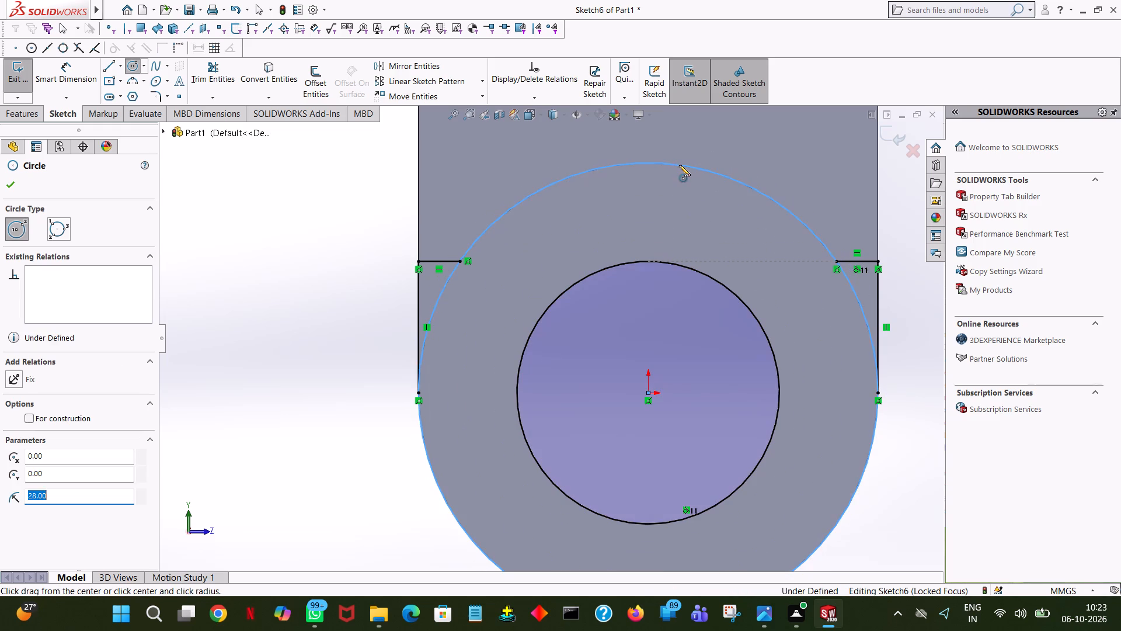
{"action": "right_click", "coordinate": [679, 165]}
{"action": "left_click", "coordinate": [724, 176]}
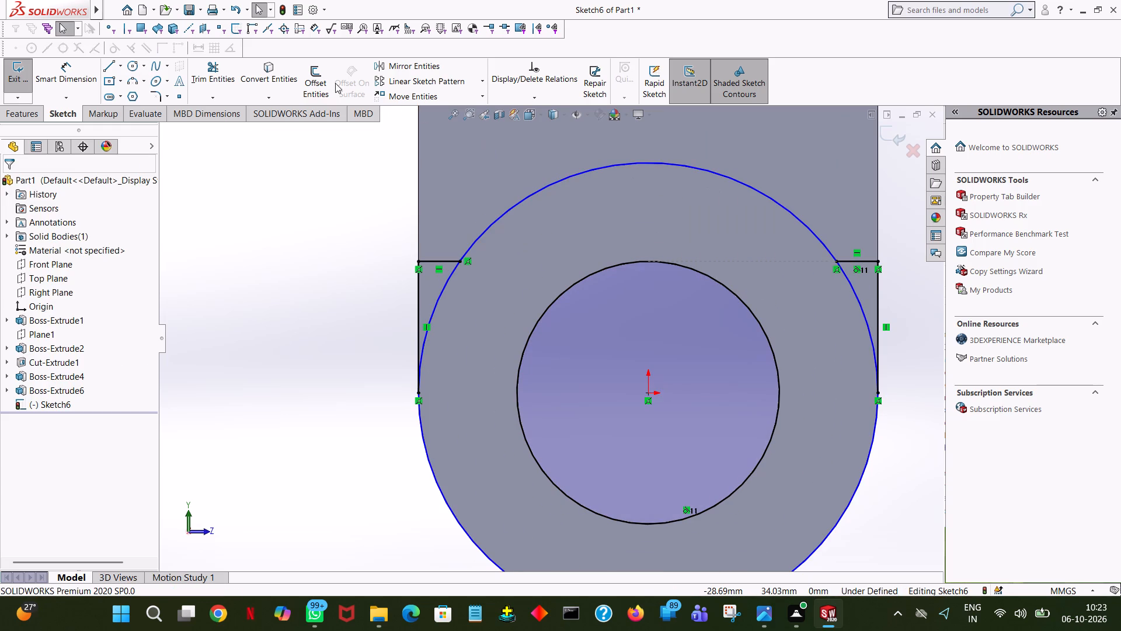
Trim away the circle around the ear's hole and the 28 mm circle's lower and upper arcs, keeping only the arcs closing both corner profiles.
{"action": "left_click", "coordinate": [216, 70]}
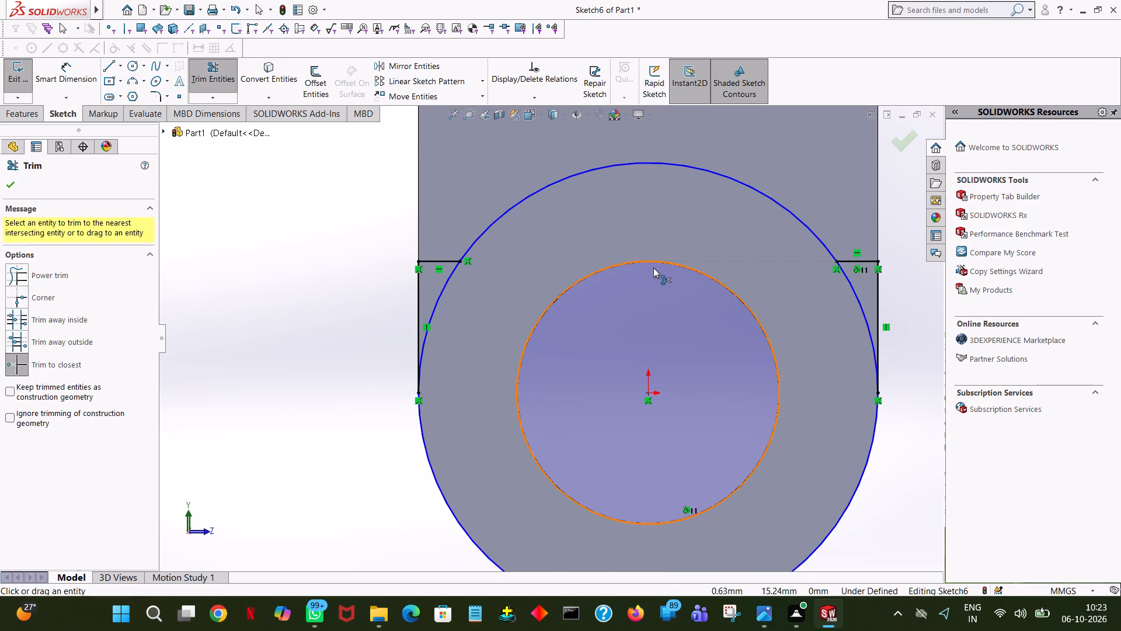
{"action": "left_click", "coordinate": [653, 268]}
{"action": "left_click", "coordinate": [664, 264]}
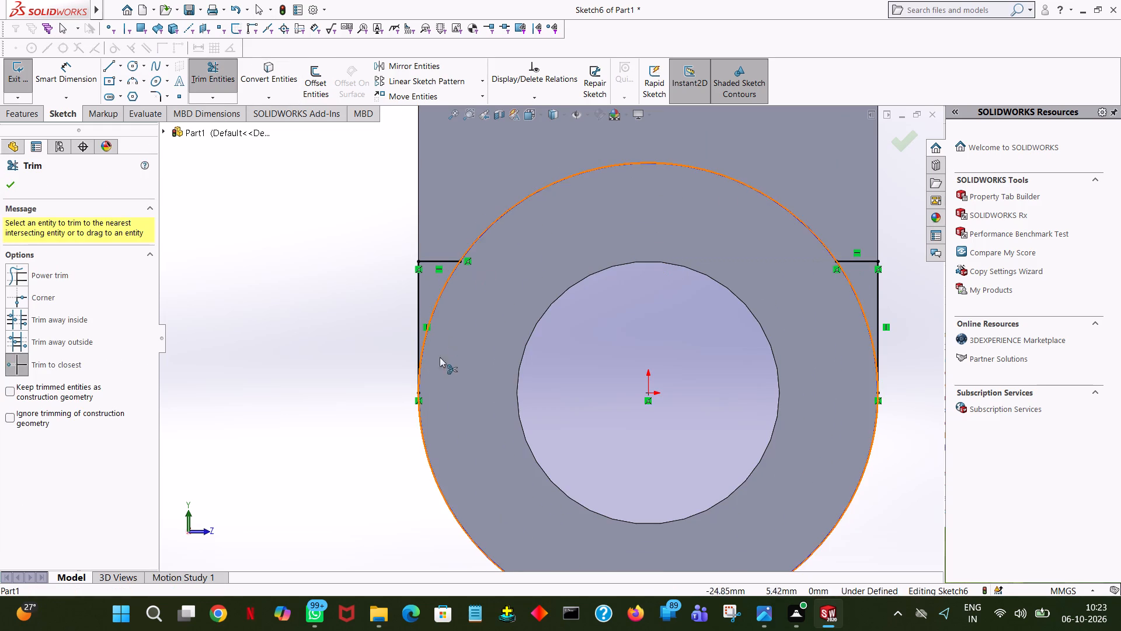
{"action": "left_click", "coordinate": [449, 510]}
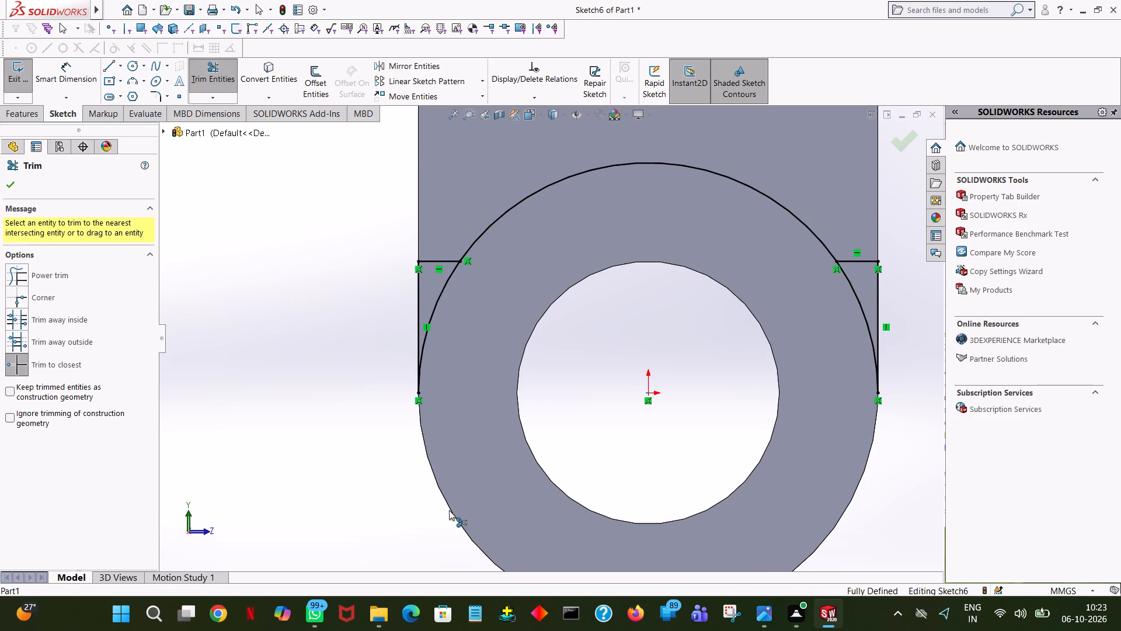
{"action": "left_click", "coordinate": [616, 166]}
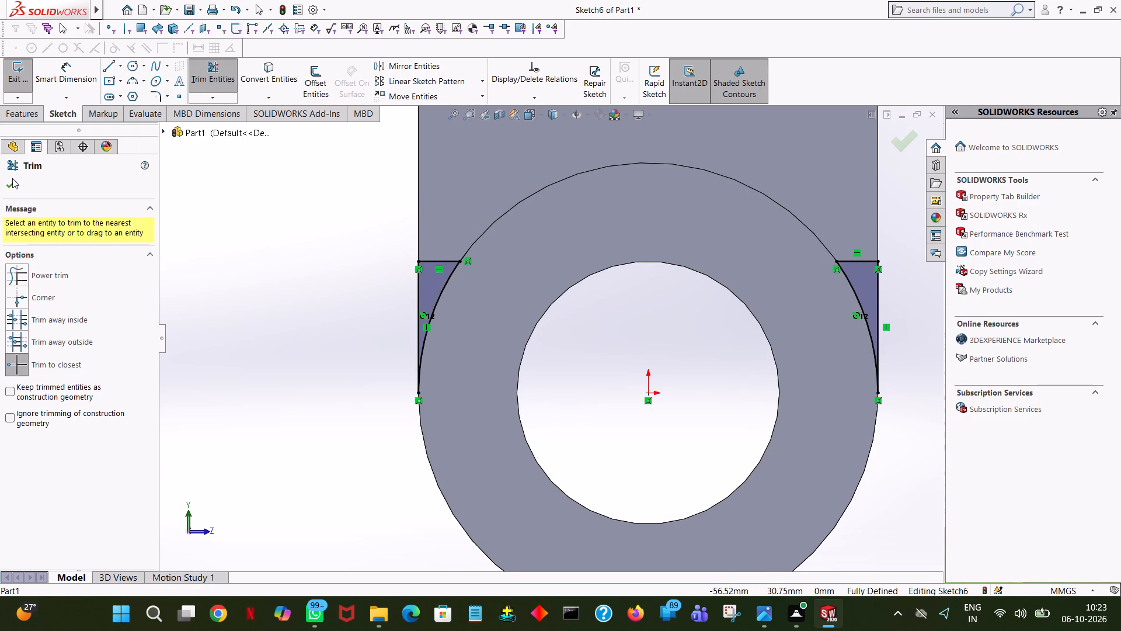
{"action": "left_click", "coordinate": [10, 186]}
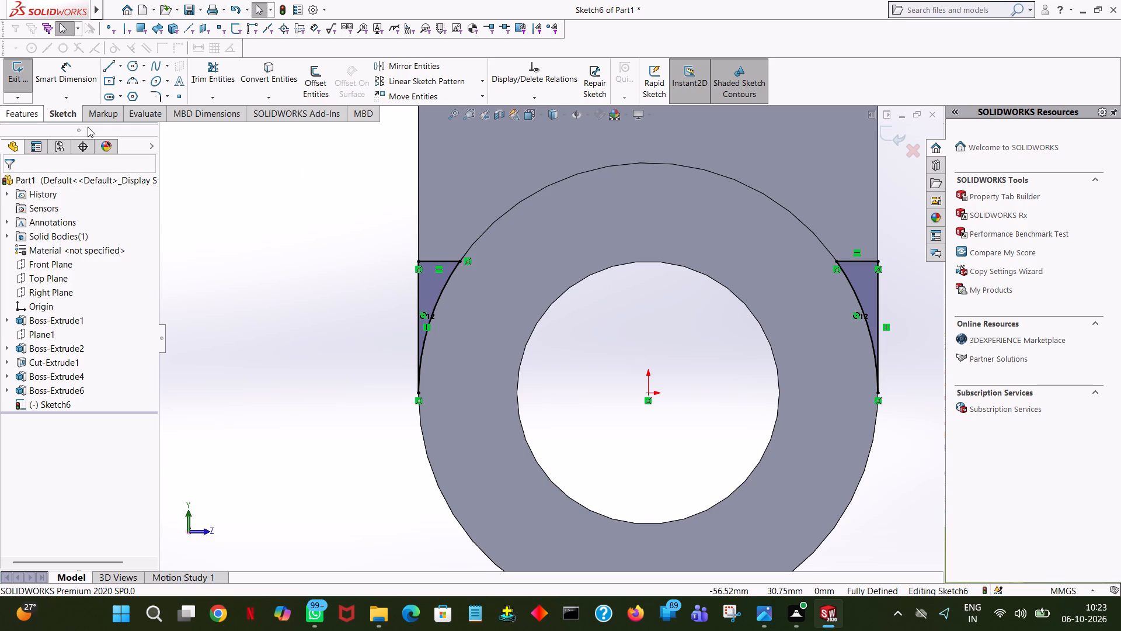
Extrude both corner profiles 14 mm blind in the reversed direction, into the ear's thickness, merged with the body.
{"action": "left_click", "coordinate": [32, 120]}
{"action": "left_click", "coordinate": [9, 72]}
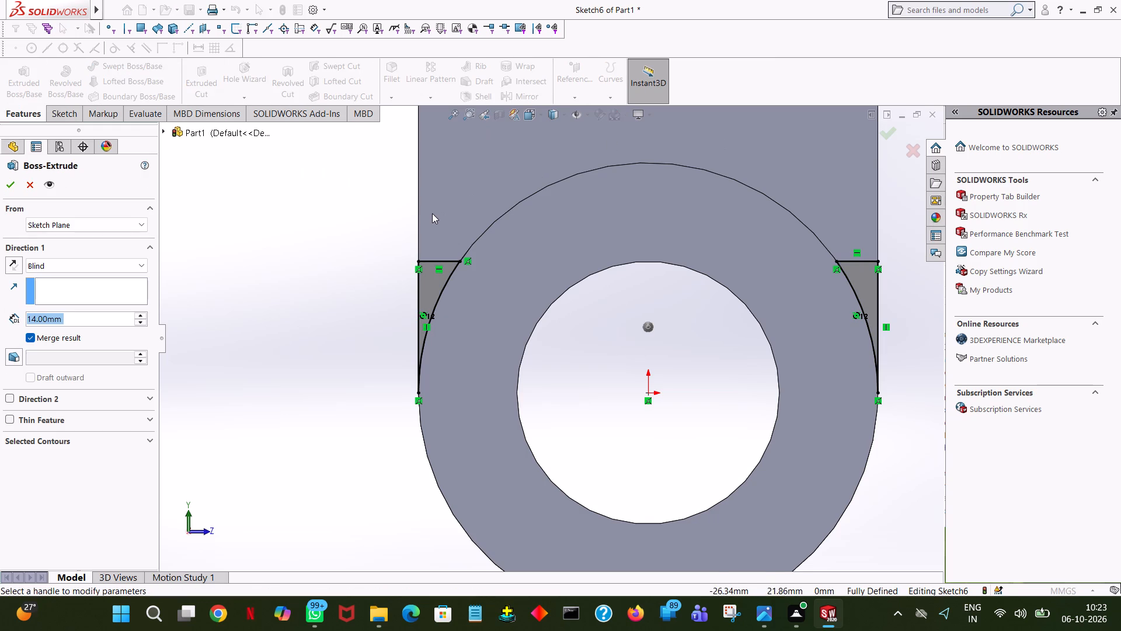
{"action": "middle_click_drag", "start_coordinate": [374, 248], "coordinate": [423, 241]}
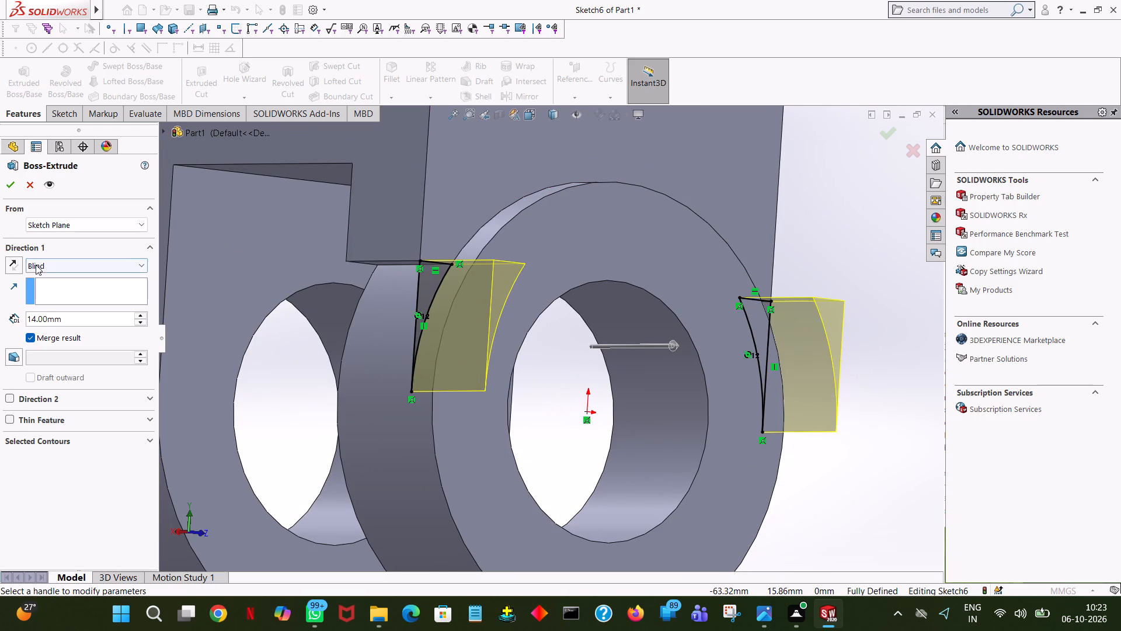
{"action": "left_click", "coordinate": [15, 262]}
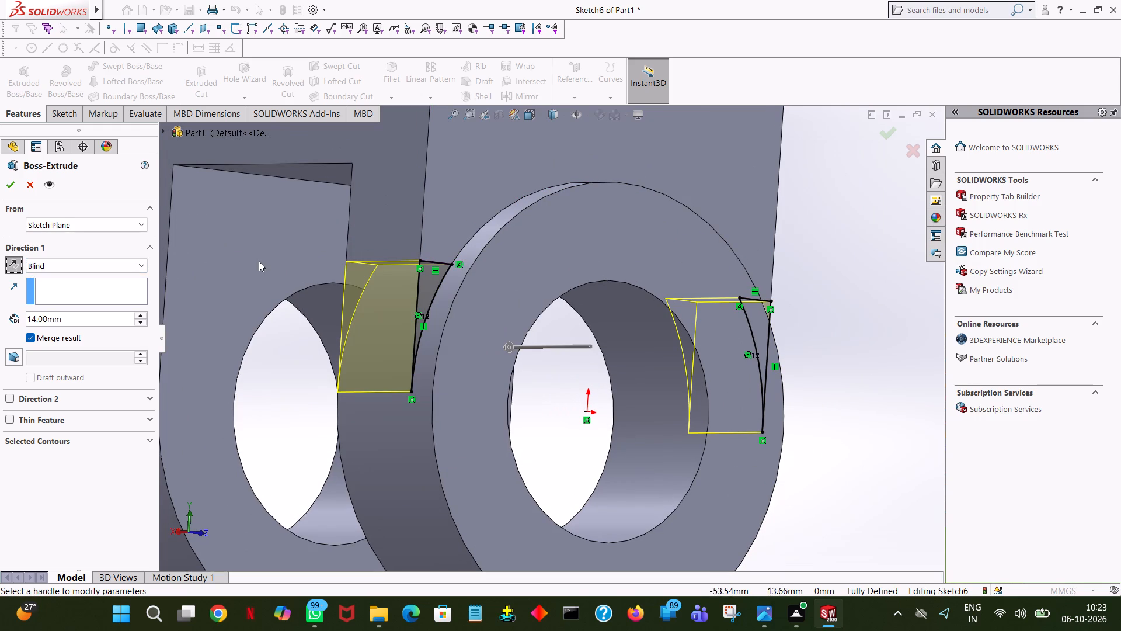
{"action": "left_click", "coordinate": [13, 188]}
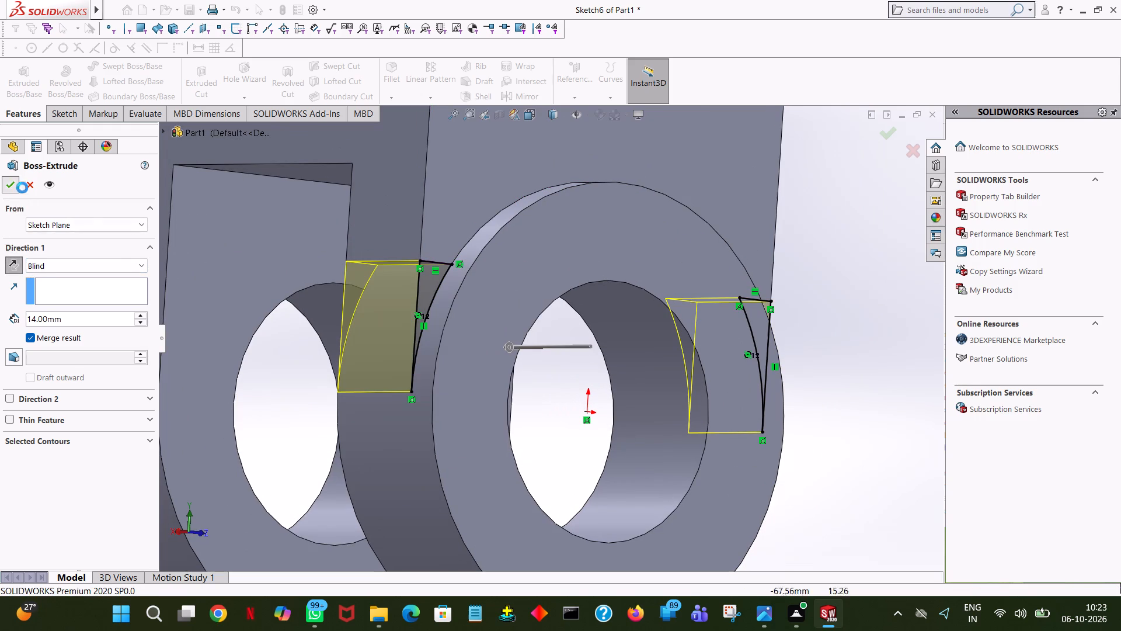
{"action": "left_click", "coordinate": [883, 277]}
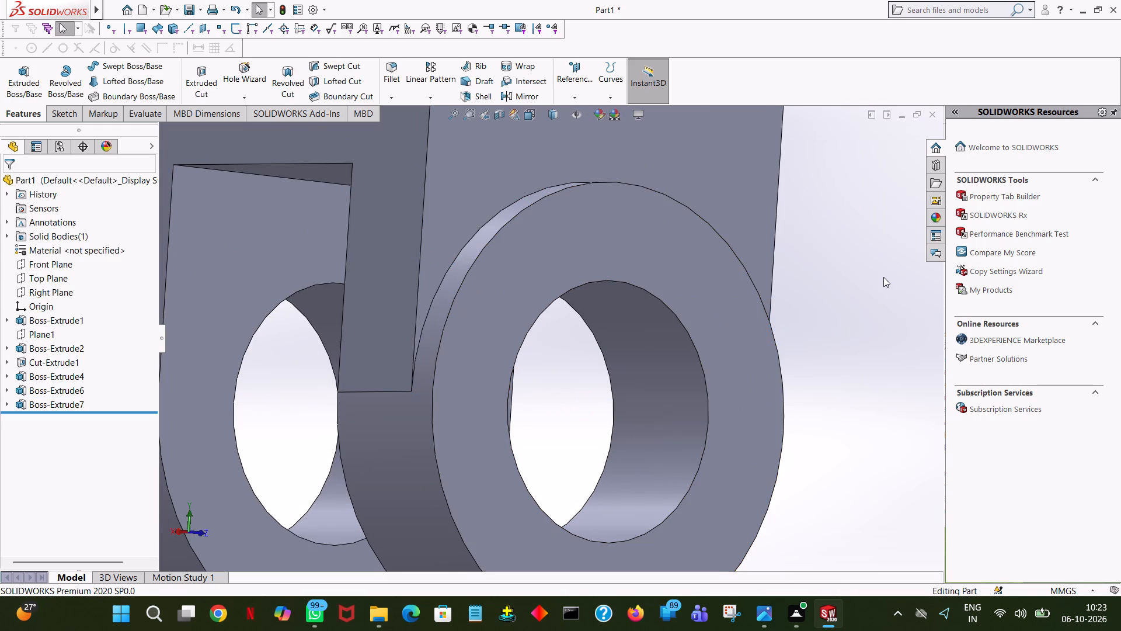
Start an Extruded Boss sketch on the bridge's flat side face above the ear.
{"action": "scroll", "coordinate": [883, 277], "scroll_direction": "down", "scroll_amount": 7, "text": "ctrl"}
{"action": "scroll", "coordinate": [883, 277], "scroll_direction": "up", "scroll_amount": 11, "text": "ctrl"}
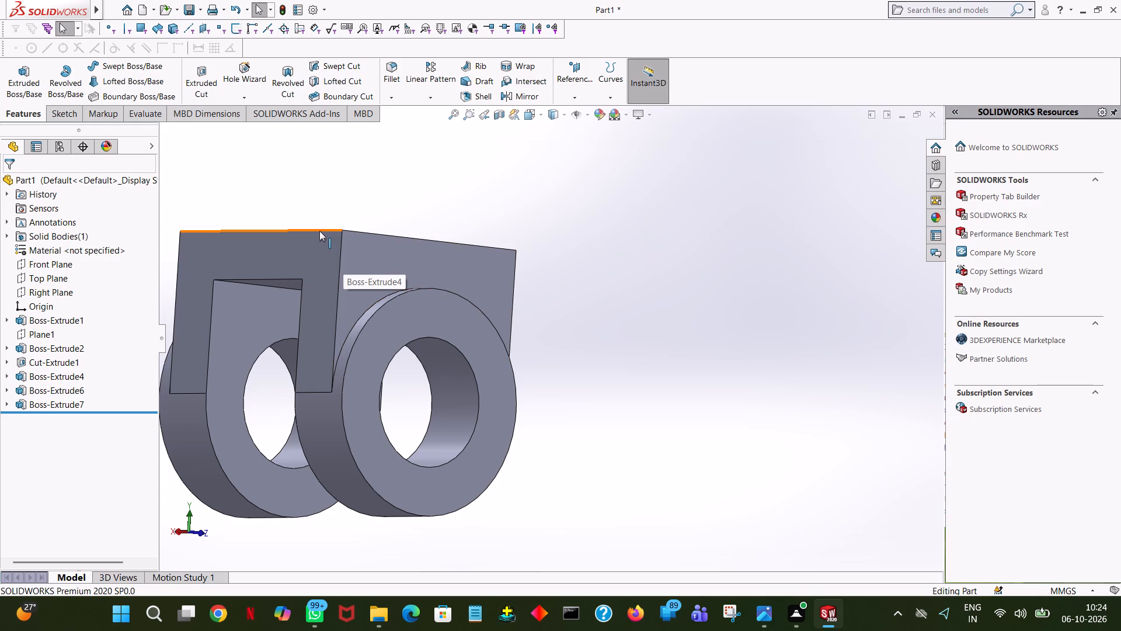
{"action": "middle_click_drag", "start_coordinate": [423, 219], "coordinate": [524, 273]}
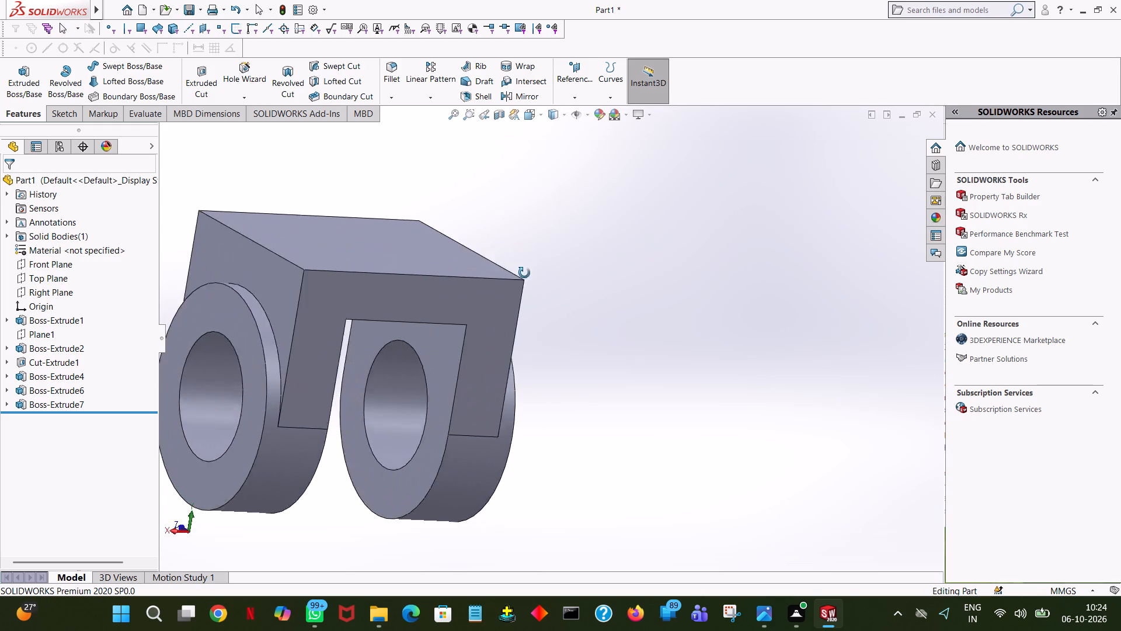
{"action": "middle_click_drag", "start_coordinate": [524, 273], "coordinate": [427, 207]}
{"action": "middle_click_drag", "start_coordinate": [427, 207], "coordinate": [705, 266], "text": "ctrl"}
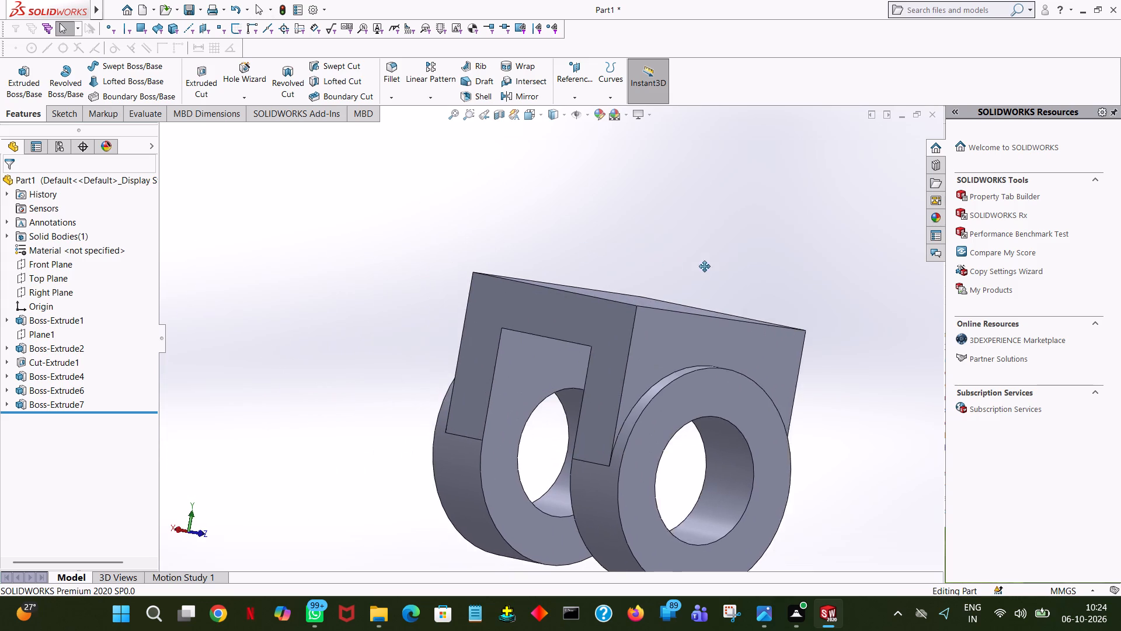
{"action": "middle_click_drag", "start_coordinate": [705, 266], "coordinate": [666, 227], "text": "ctrl"}
{"action": "middle_click_drag", "start_coordinate": [873, 369], "coordinate": [815, 320]}
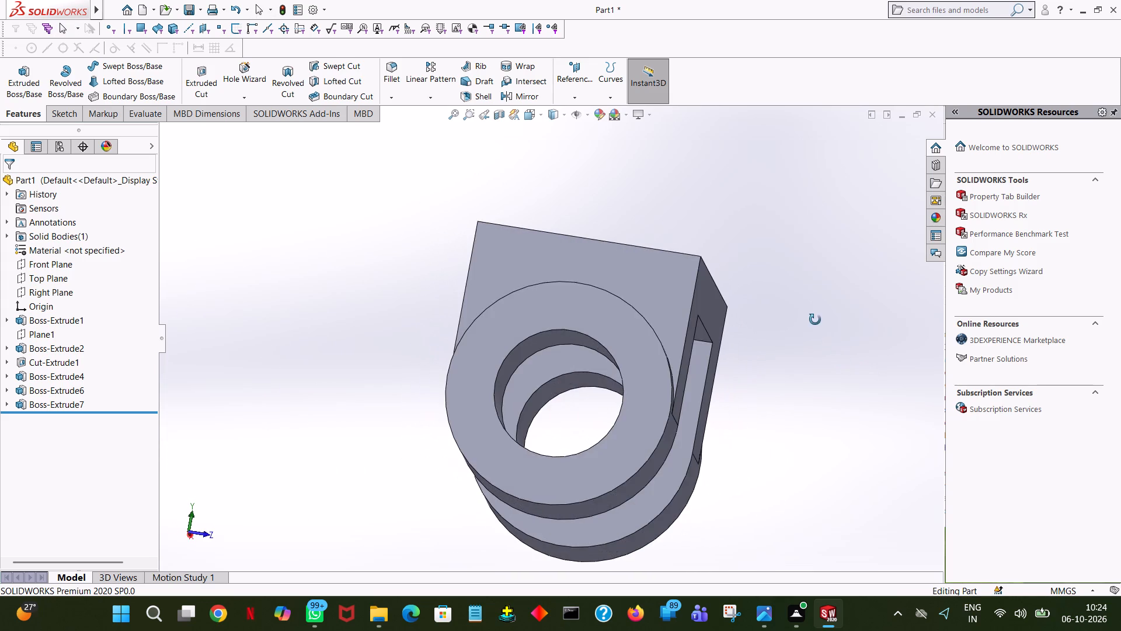
{"action": "middle_click_drag", "start_coordinate": [815, 320], "coordinate": [816, 345]}
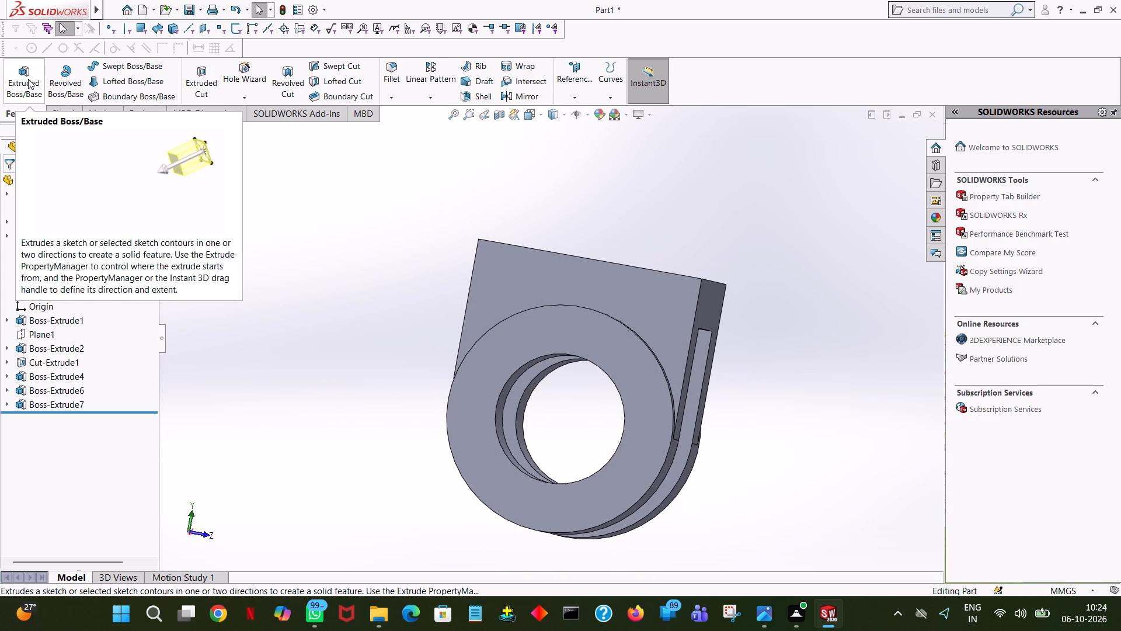
{"action": "left_click", "coordinate": [28, 79]}
{"action": "left_click", "coordinate": [567, 263]}
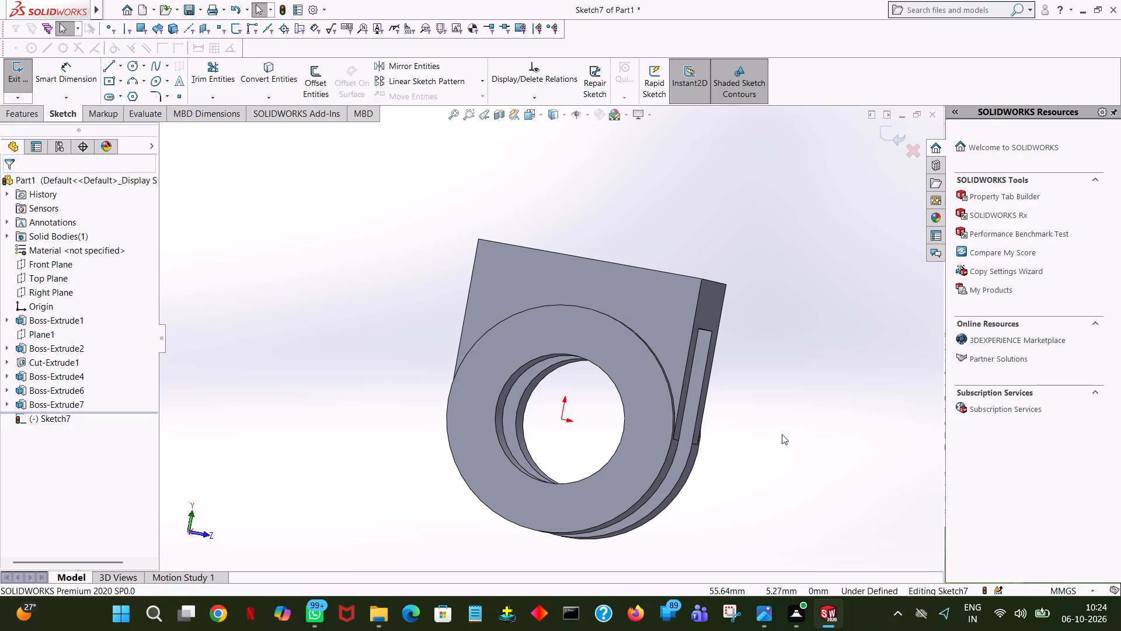
Sketch a 22 mm line along the bridge's top edge, starting at its -Z upper corner.
{"action": "key", "text": "space"}
{"action": "left_click", "coordinate": [143, 85]}
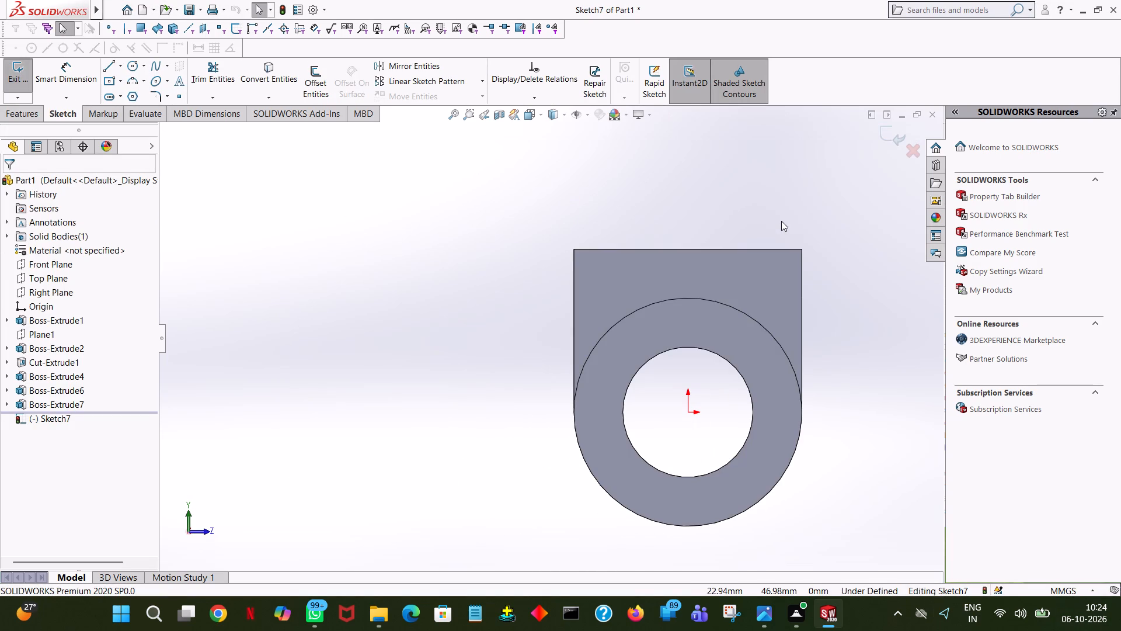
{"action": "middle_click_drag", "start_coordinate": [781, 221], "coordinate": [751, 231], "text": "ctrl"}
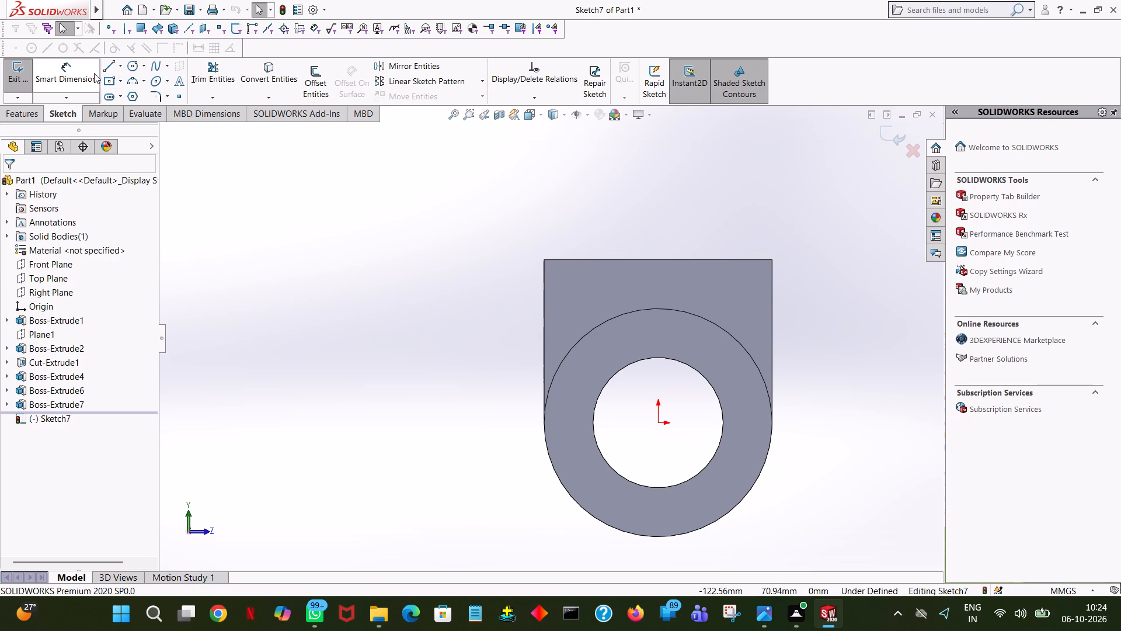
{"action": "left_click", "coordinate": [112, 71]}
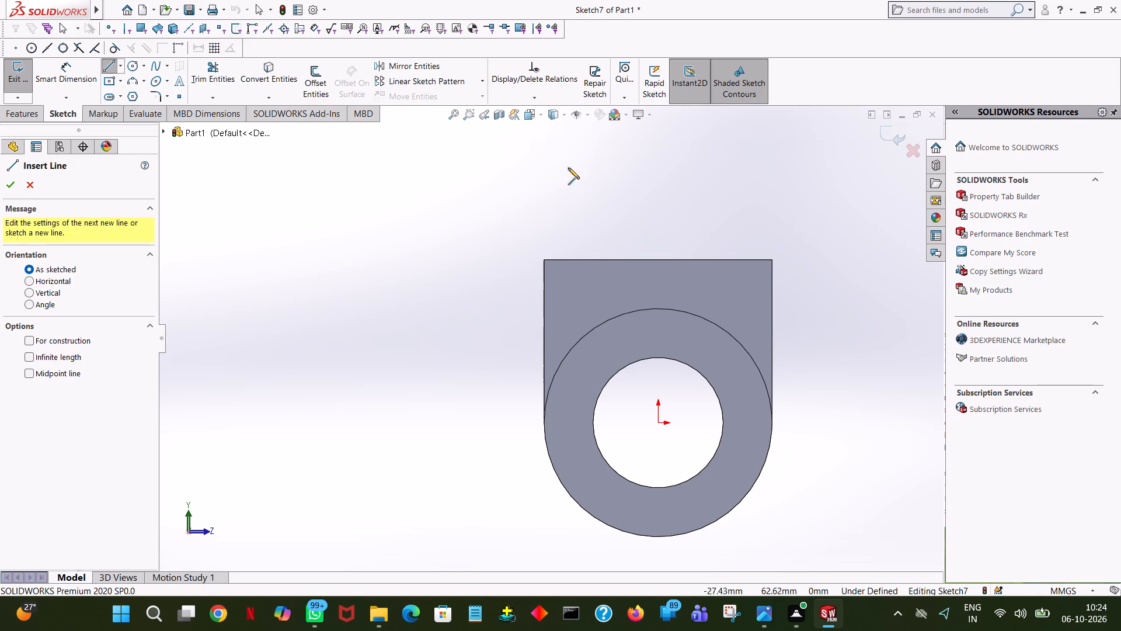
{"action": "left_click", "coordinate": [542, 258]}
{"action": "left_click", "coordinate": [624, 260]}
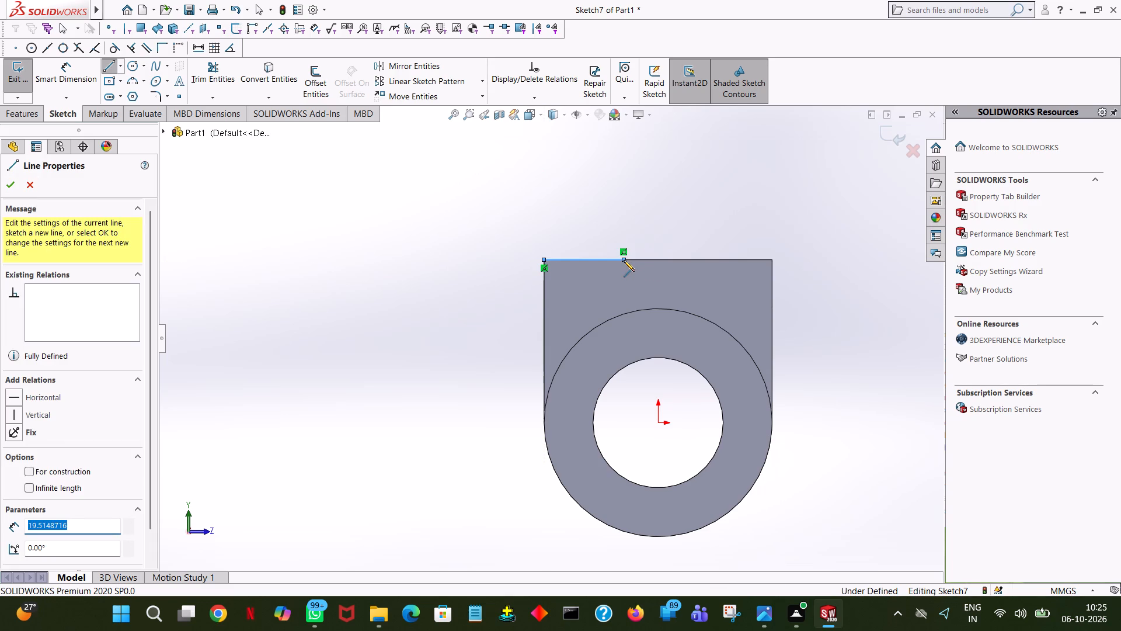
{"action": "type", "text": "22"}
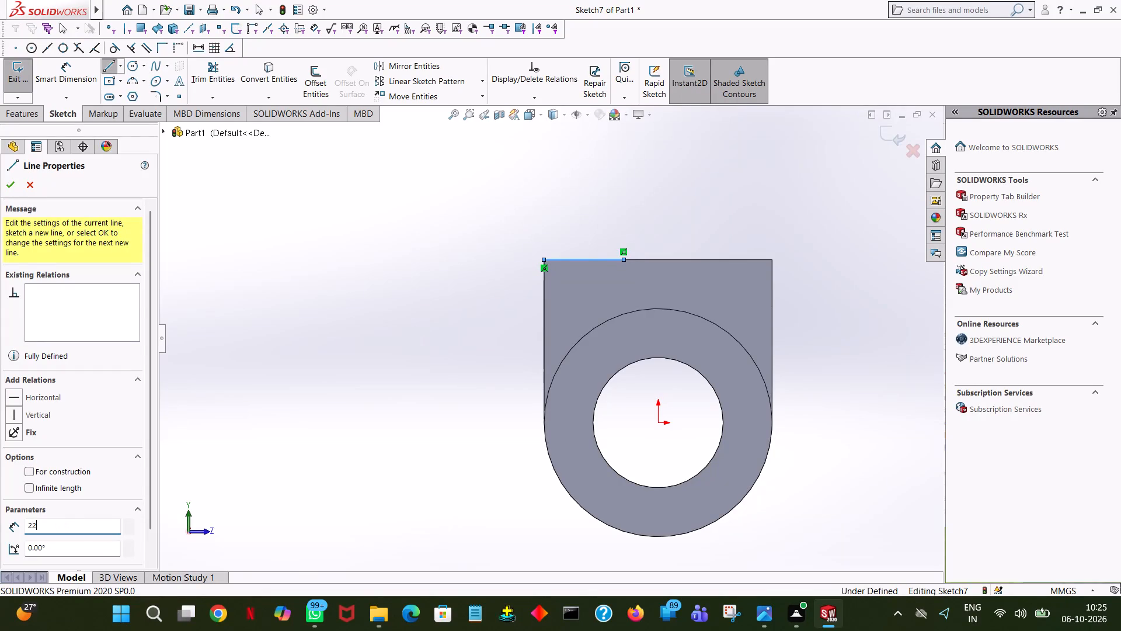
{"action": "key", "text": "Return"}
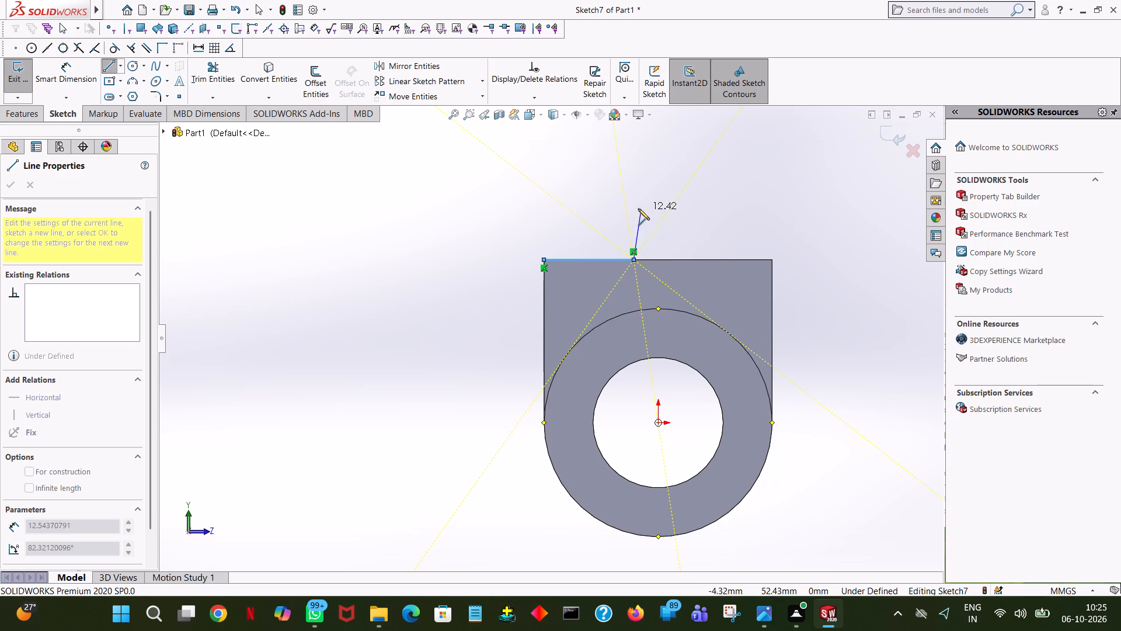
{"action": "right_click", "coordinate": [636, 209]}
{"action": "left_click", "coordinate": [659, 212]}
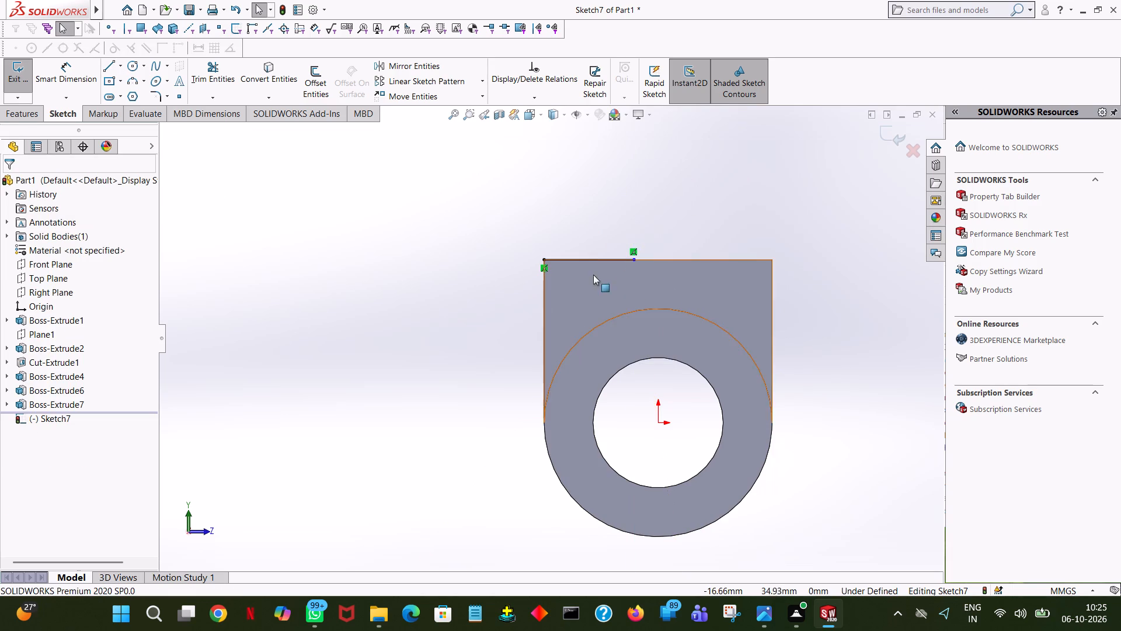
{"action": "left_click", "coordinate": [591, 258]}
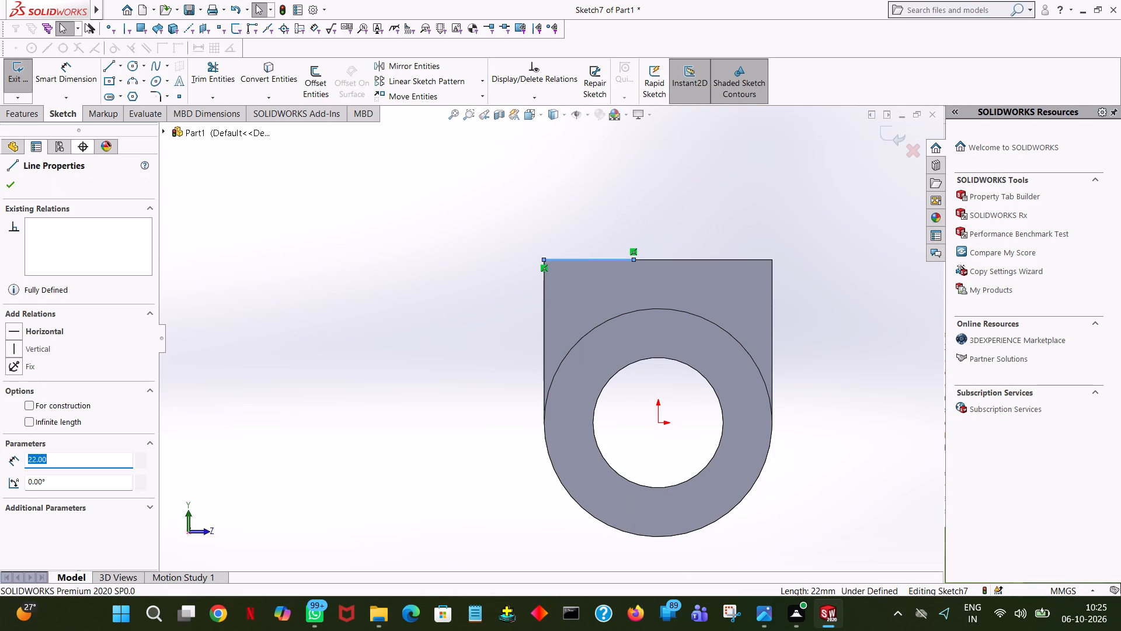
{"action": "left_click", "coordinate": [14, 185]}
{"action": "left_click", "coordinate": [375, 162]}
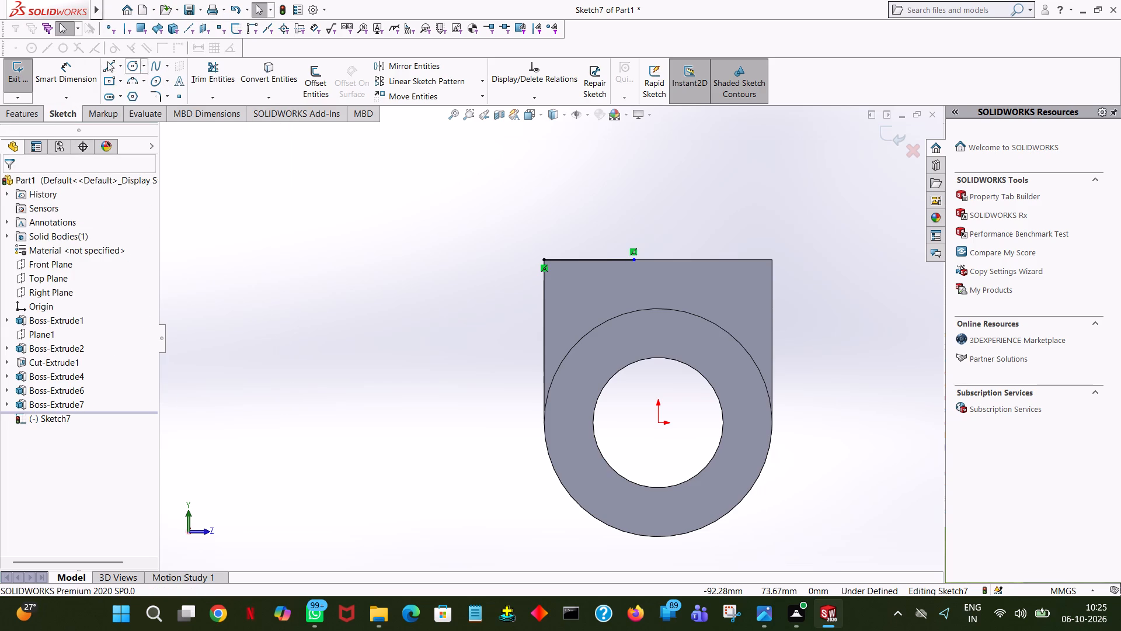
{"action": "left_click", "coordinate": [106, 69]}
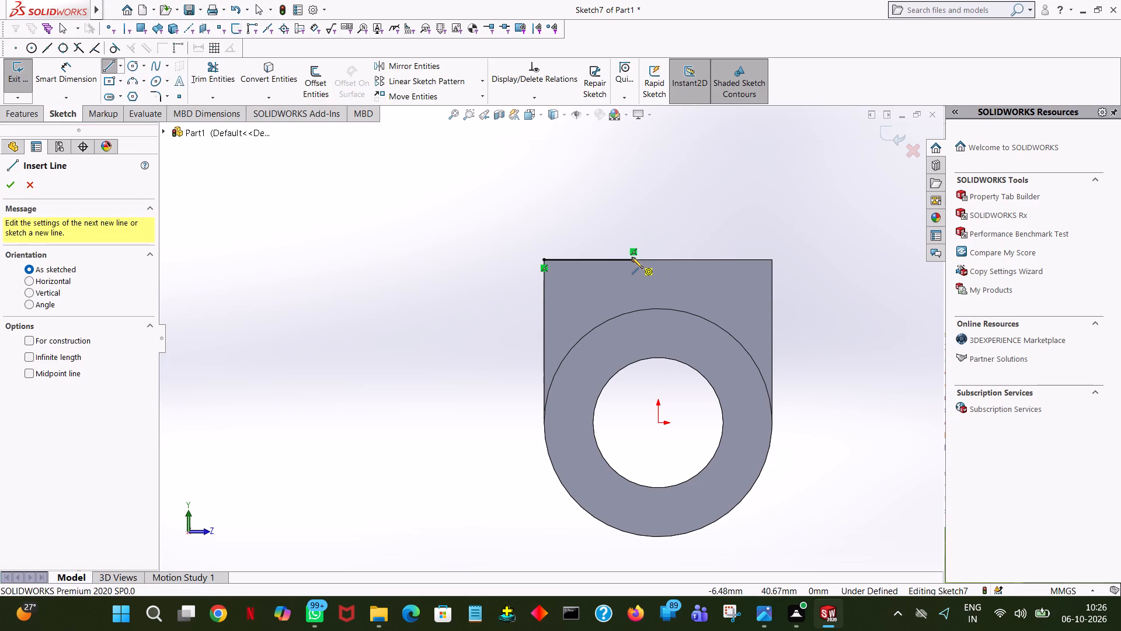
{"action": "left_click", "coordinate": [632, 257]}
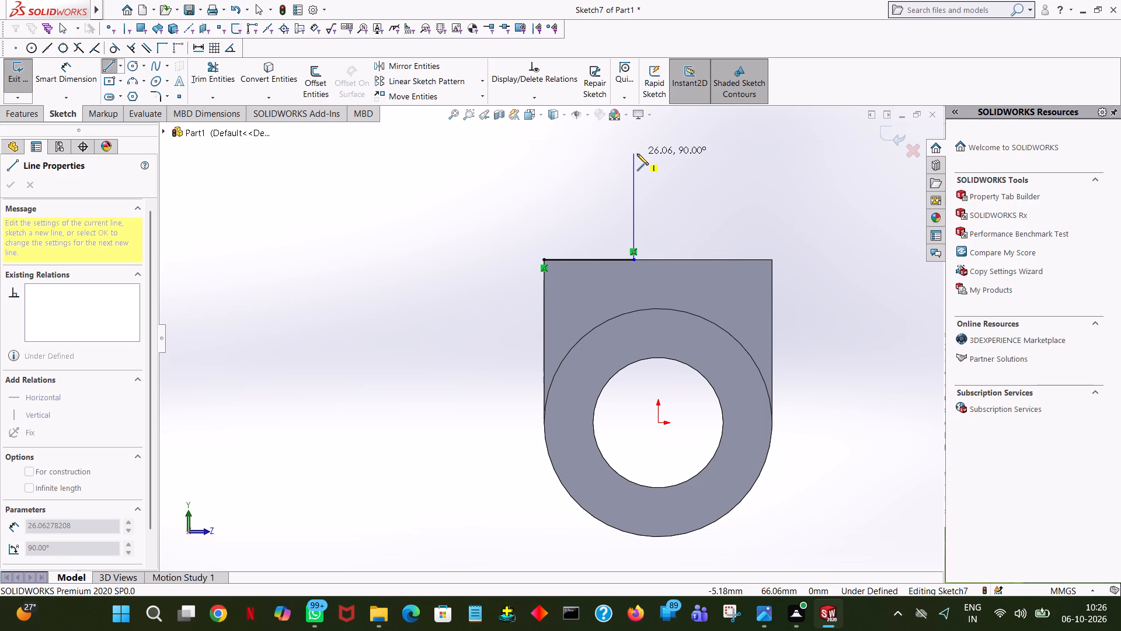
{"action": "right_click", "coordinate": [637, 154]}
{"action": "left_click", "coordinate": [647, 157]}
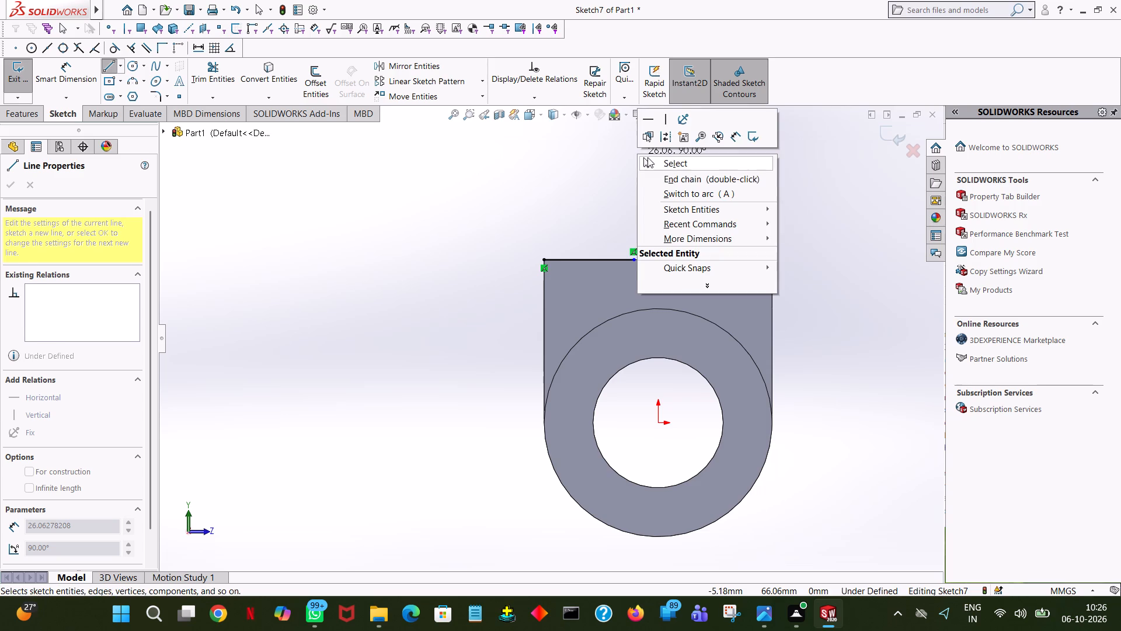
Sketch a vertical line of 110-40 (70) mm up from the 22 mm line's free end, plus an 18 mm horizontal line towards +Z from its top.
{"action": "left_click", "coordinate": [113, 67]}
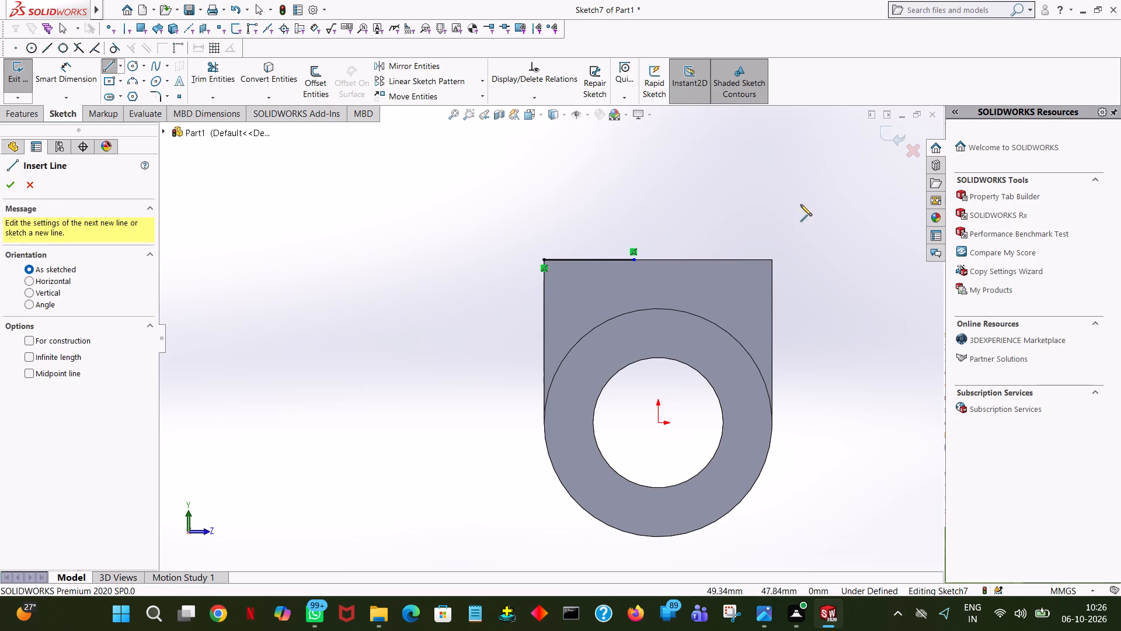
{"action": "middle_click_drag", "start_coordinate": [691, 216], "coordinate": [708, 299], "text": "ctrl"}
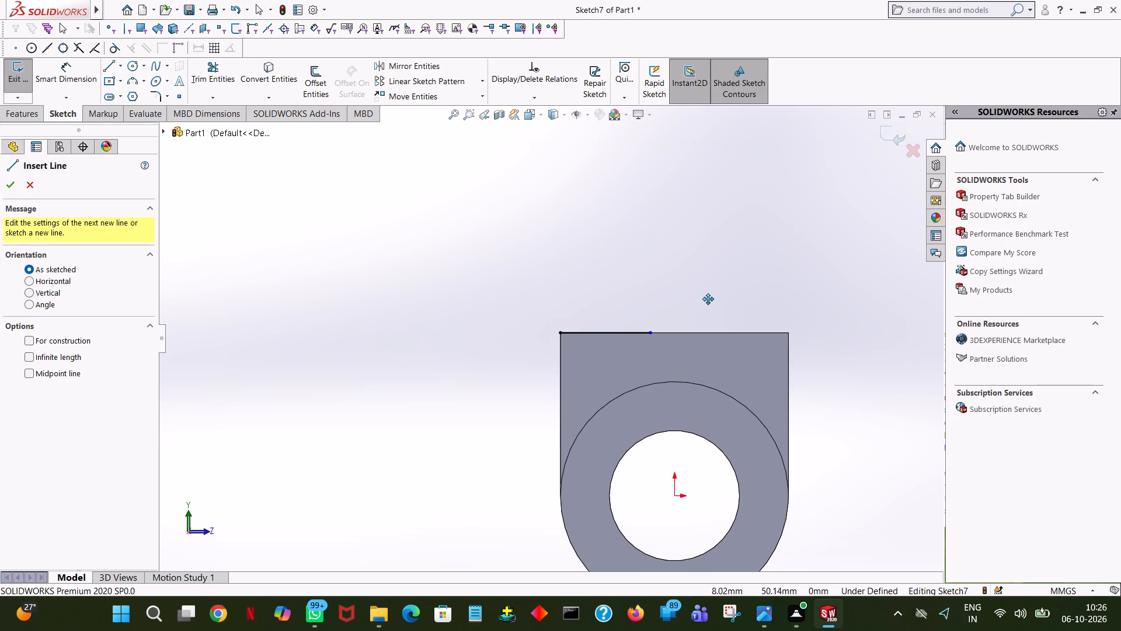
{"action": "middle_click_drag", "start_coordinate": [708, 299], "coordinate": [699, 300], "text": "ctrl"}
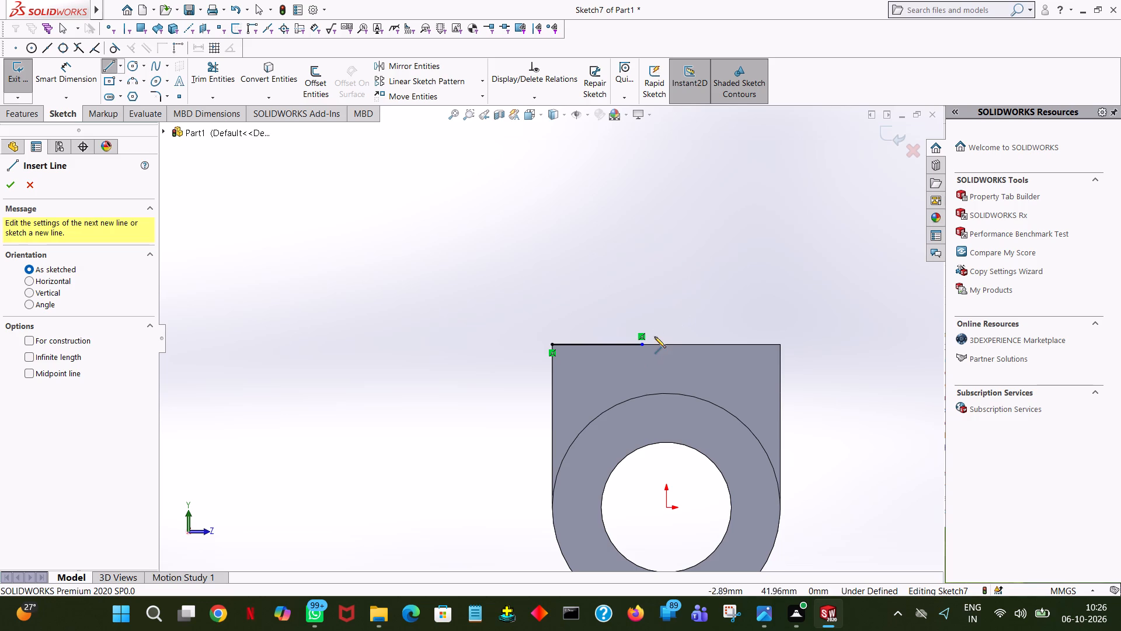
{"action": "left_click", "coordinate": [642, 344]}
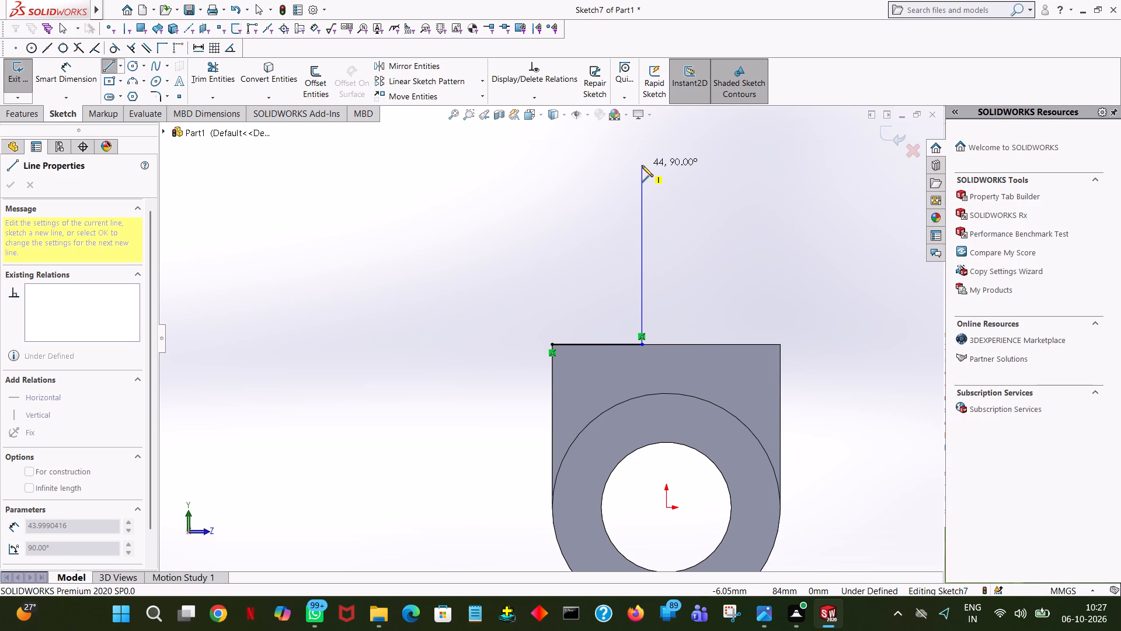
{"action": "left_click", "coordinate": [642, 165]}
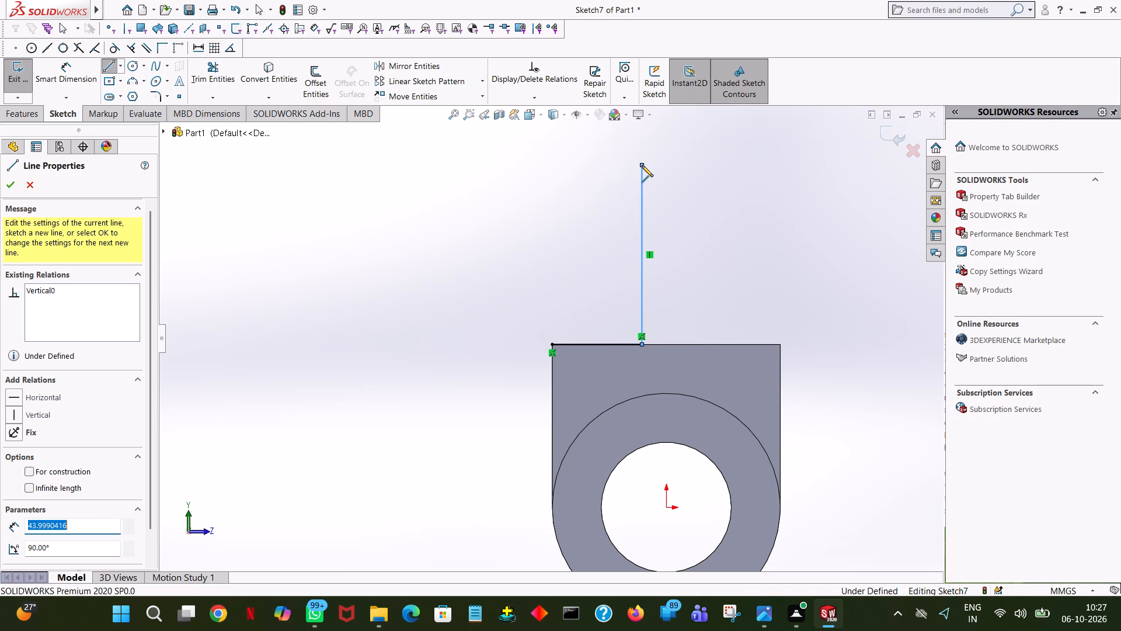
{"action": "type", "text": "110-40"}
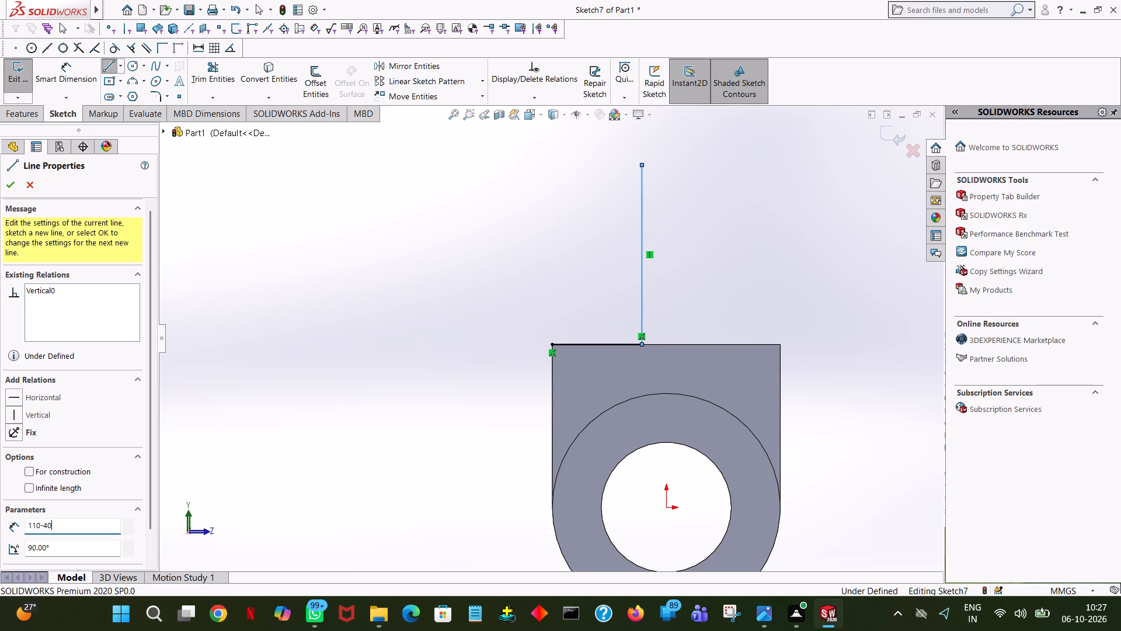
{"action": "key", "text": "Return"}
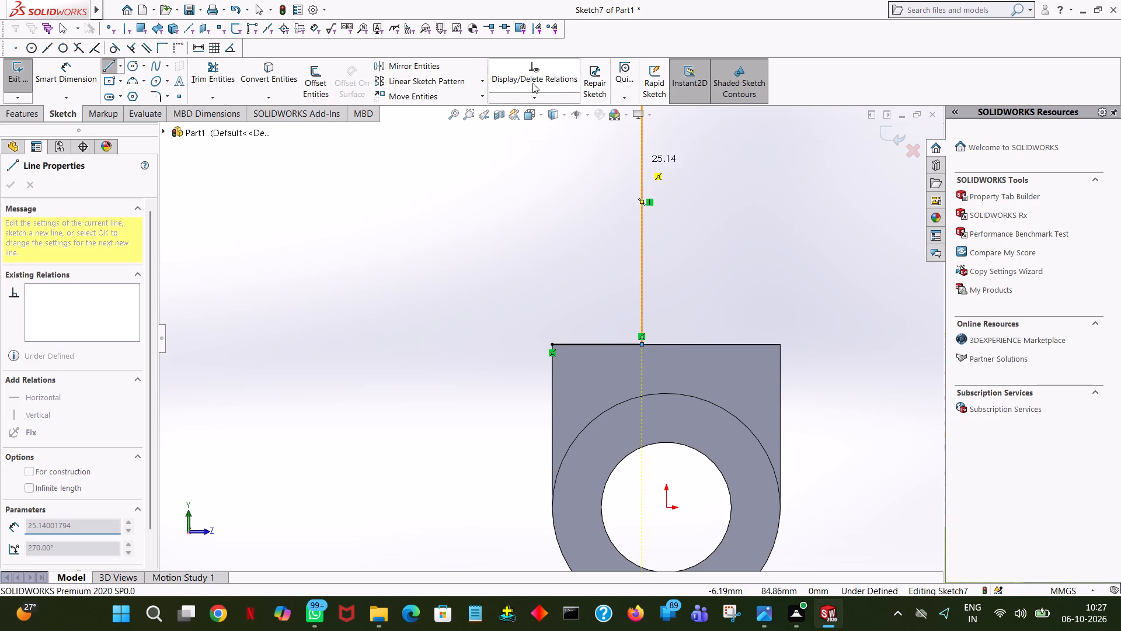
{"action": "left_click", "coordinate": [457, 113]}
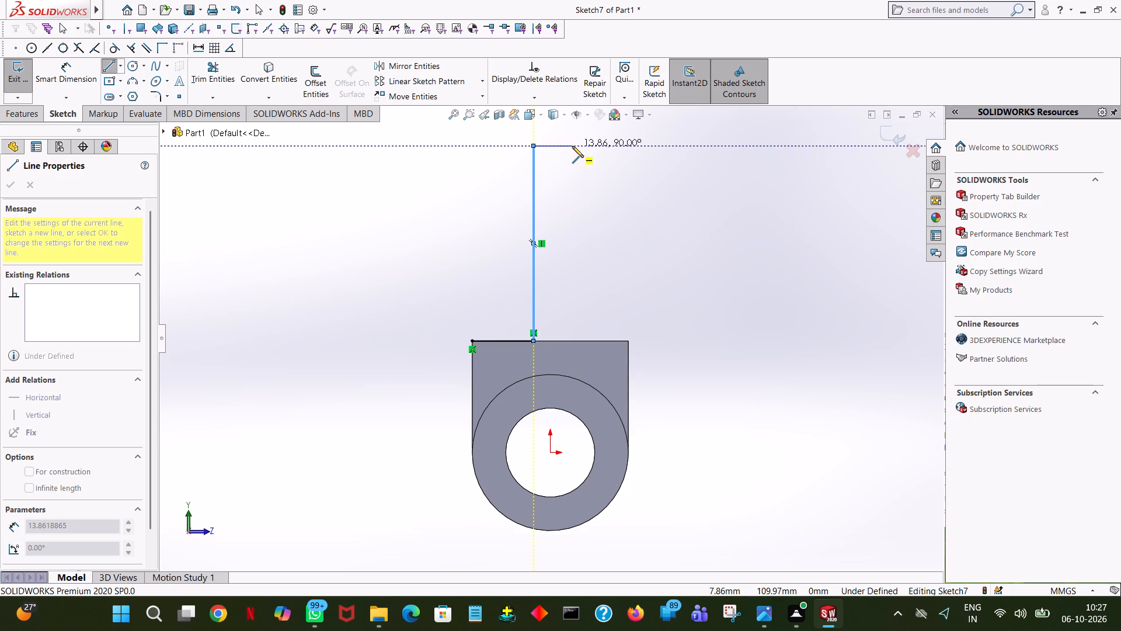
{"action": "left_click", "coordinate": [572, 146]}
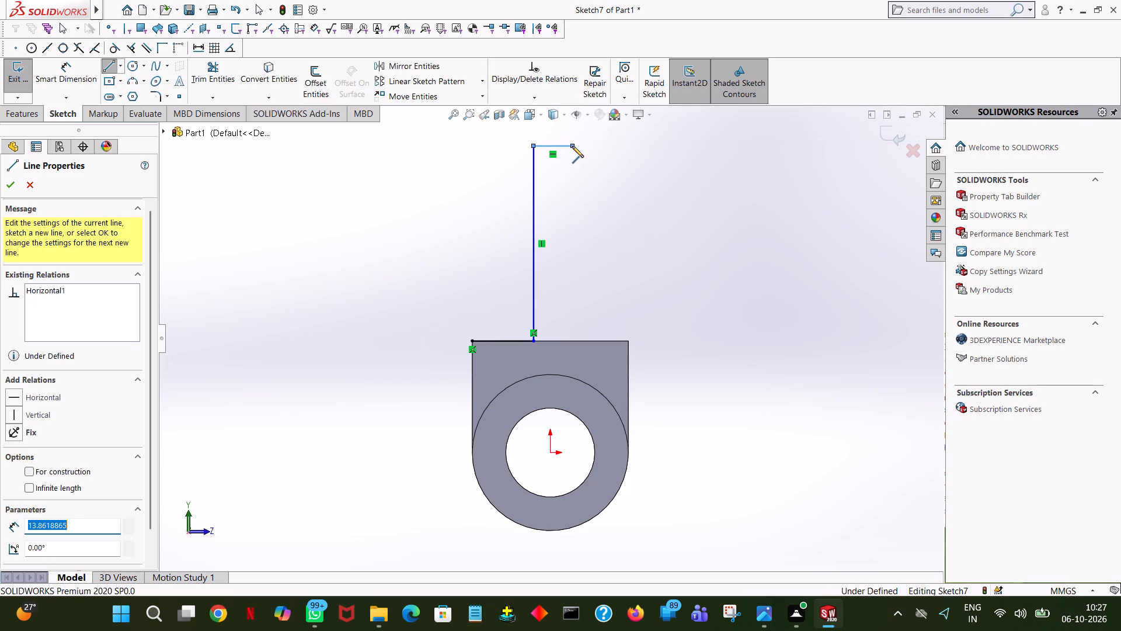
{"action": "type", "text": "18"}
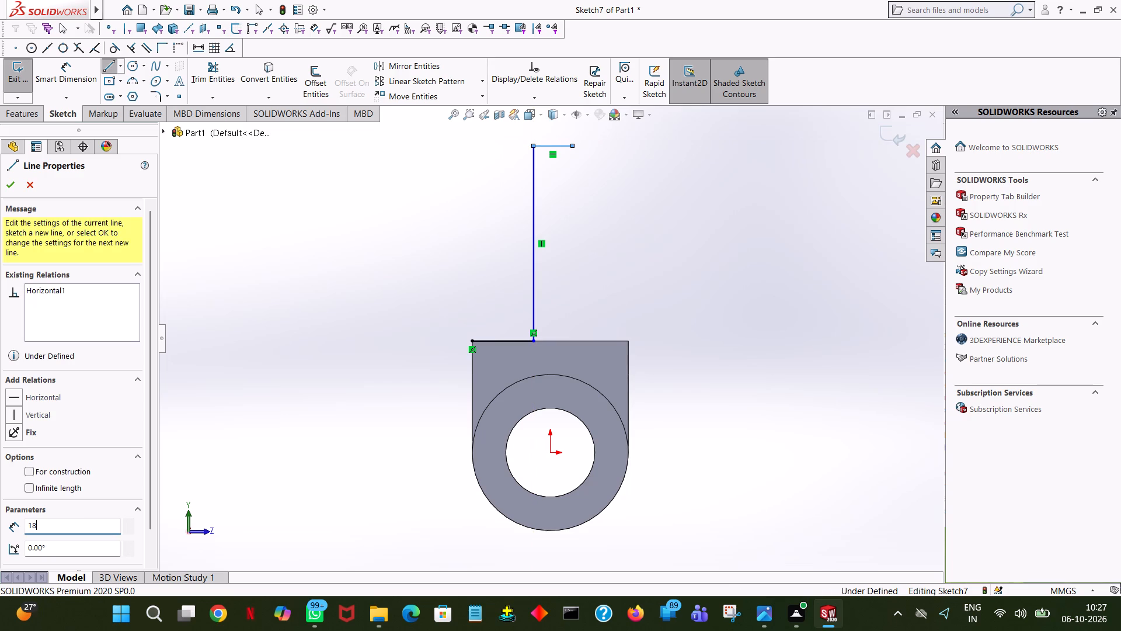
{"action": "key", "text": "Return"}
Close the upright rectangle with a vertical line down to the bridge's top edge and a base line along that edge.
{"action": "left_click", "coordinate": [584, 341]}
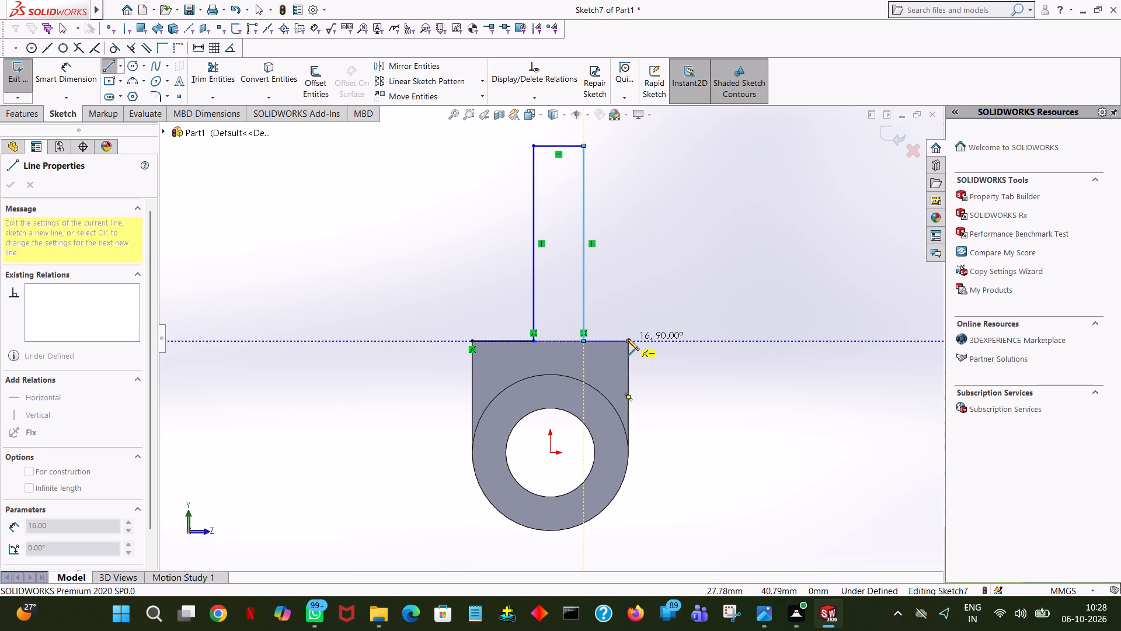
{"action": "right_click", "coordinate": [637, 293]}
{"action": "left_click", "coordinate": [688, 300]}
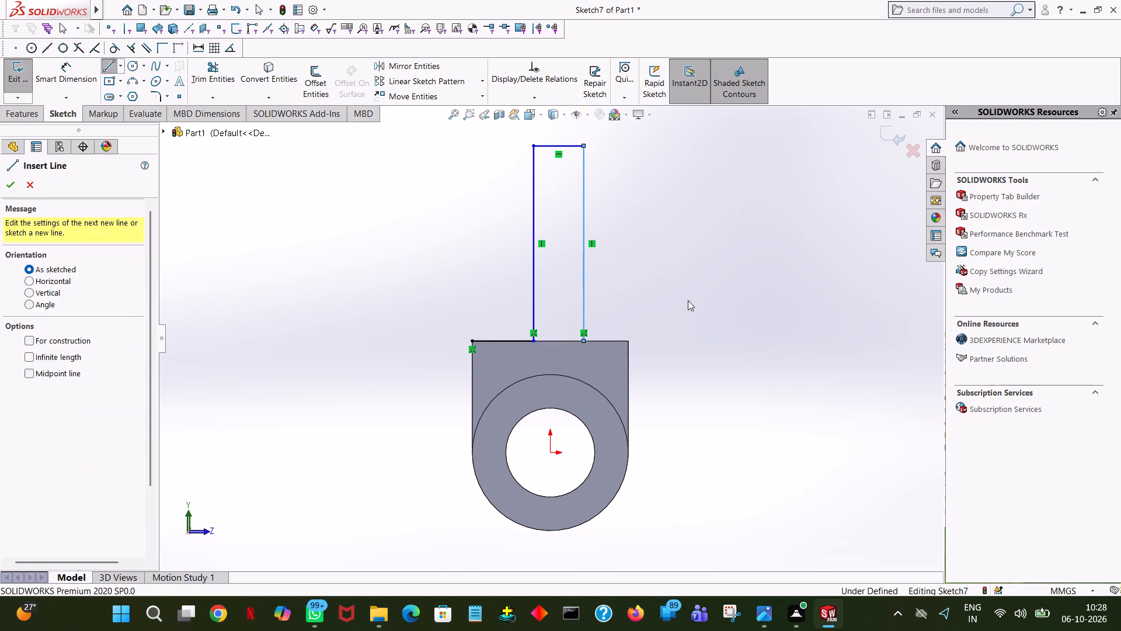
{"action": "left_click", "coordinate": [108, 66]}
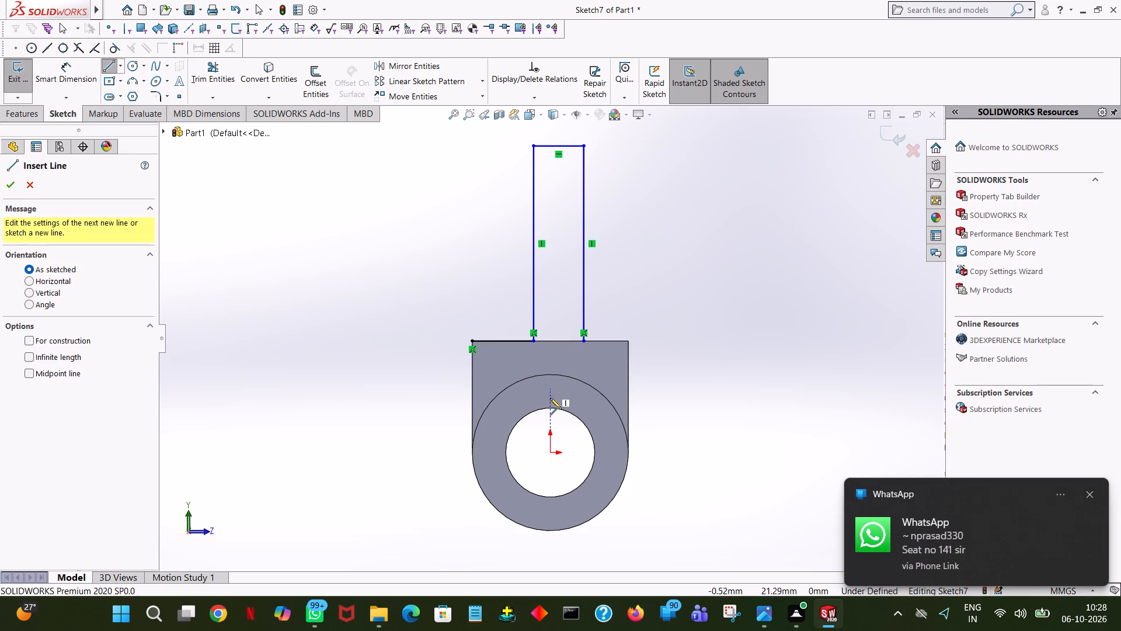
{"action": "left_click", "coordinate": [534, 340]}
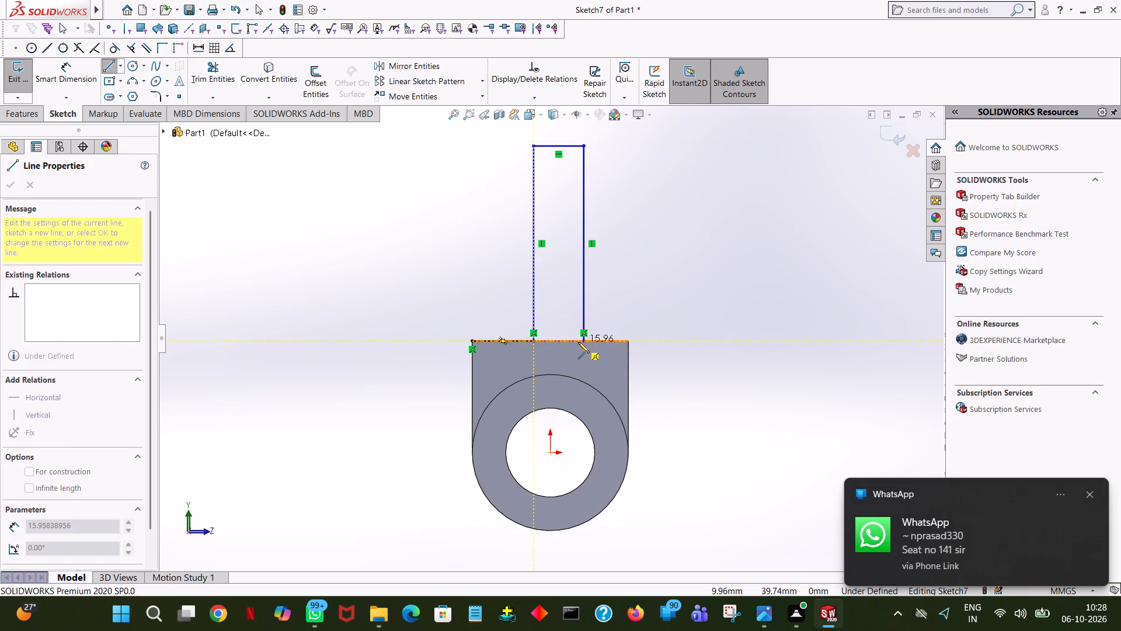
{"action": "left_click", "coordinate": [582, 342]}
{"action": "right_click", "coordinate": [582, 342]}
{"action": "left_click", "coordinate": [614, 352]}
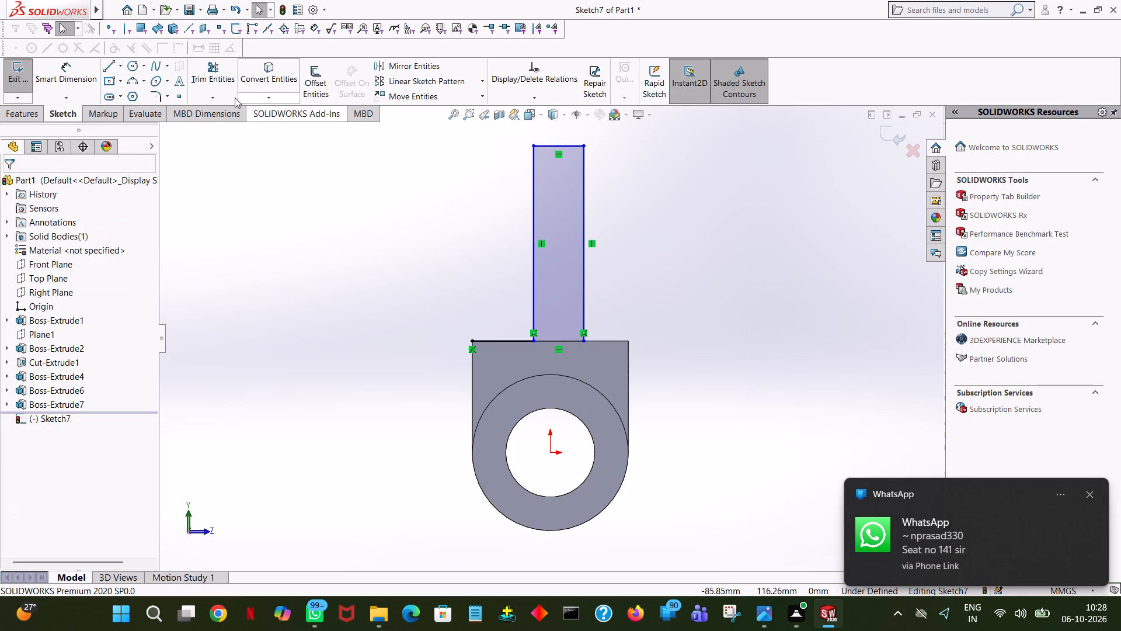
Trim away the 22 mm line along the bridge's top edge, leaving only the upright rectangle.
{"action": "left_click", "coordinate": [203, 79]}
{"action": "left_click", "coordinate": [490, 344]}
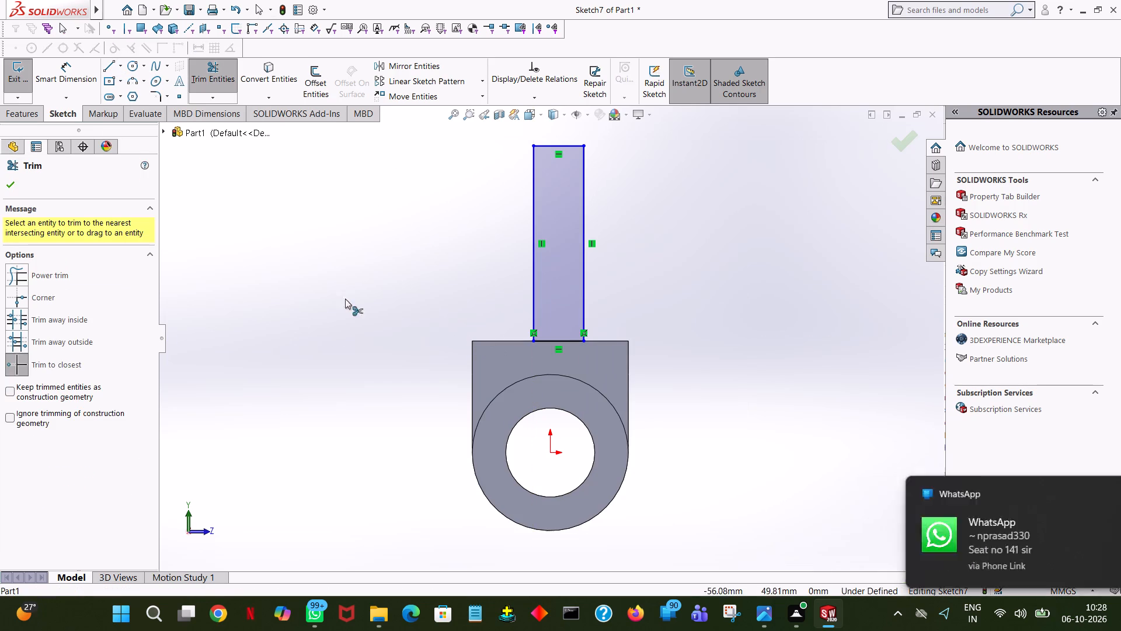
{"action": "left_click", "coordinate": [304, 284]}
{"action": "left_click", "coordinate": [8, 178]}
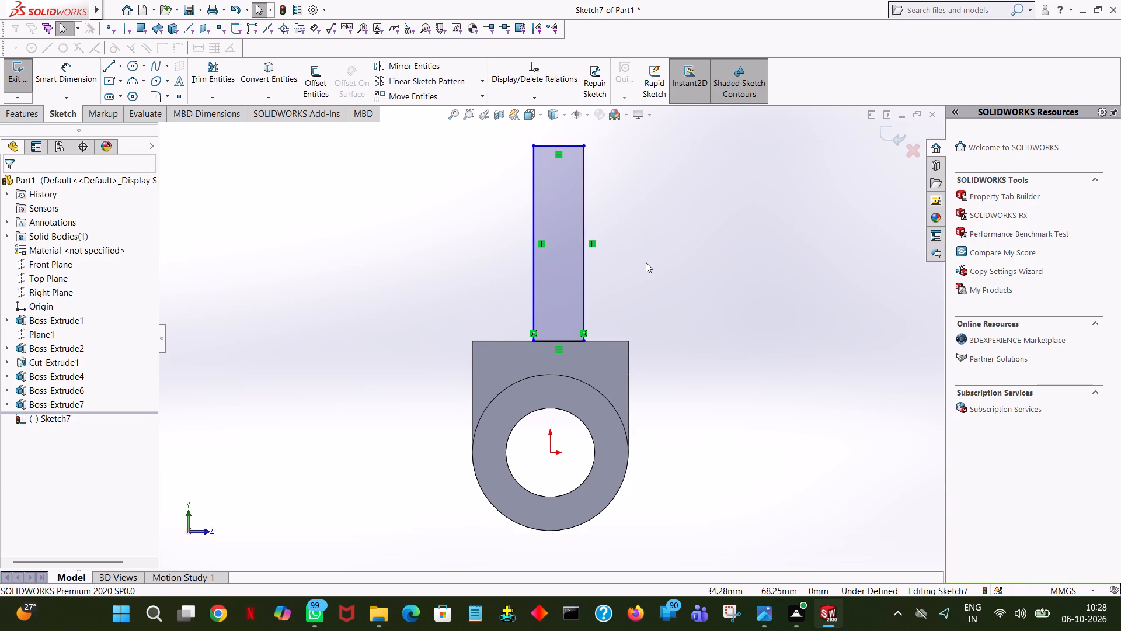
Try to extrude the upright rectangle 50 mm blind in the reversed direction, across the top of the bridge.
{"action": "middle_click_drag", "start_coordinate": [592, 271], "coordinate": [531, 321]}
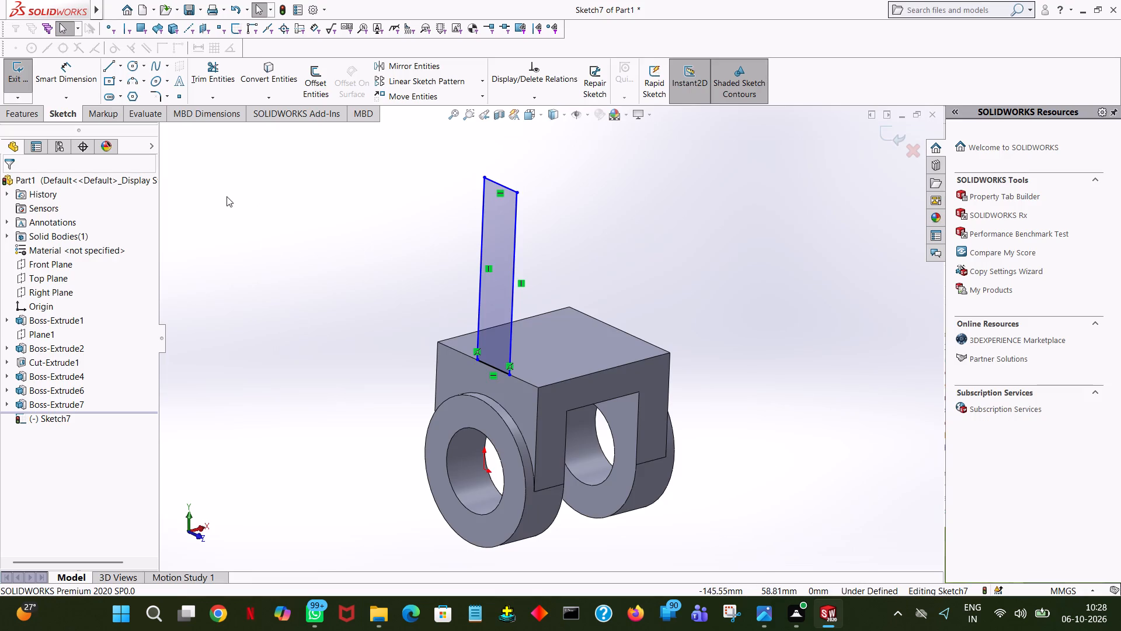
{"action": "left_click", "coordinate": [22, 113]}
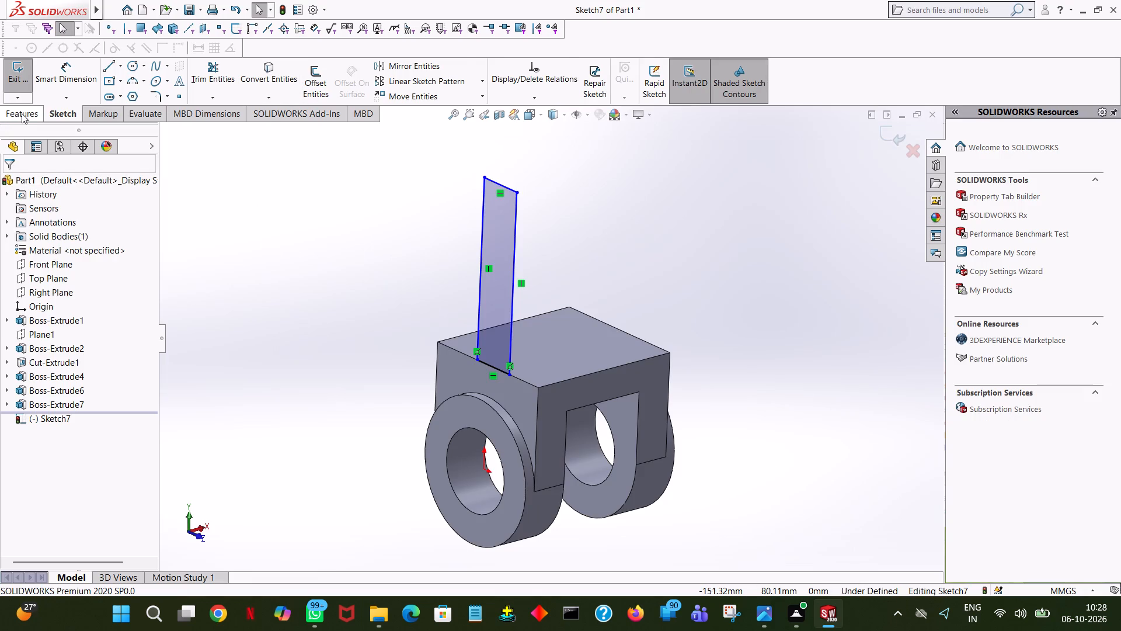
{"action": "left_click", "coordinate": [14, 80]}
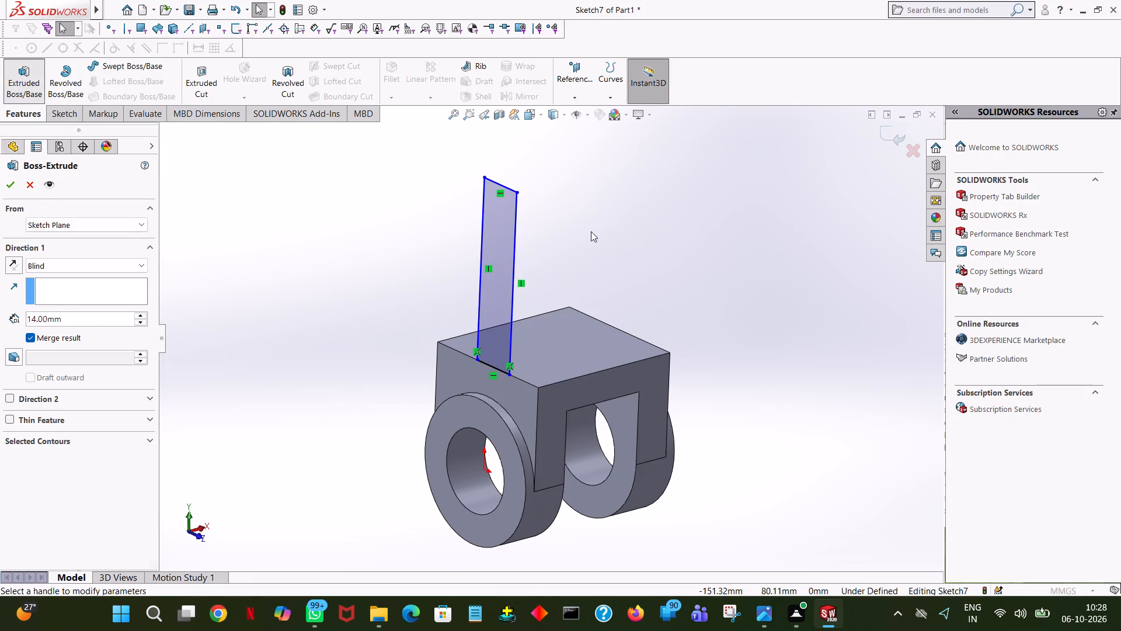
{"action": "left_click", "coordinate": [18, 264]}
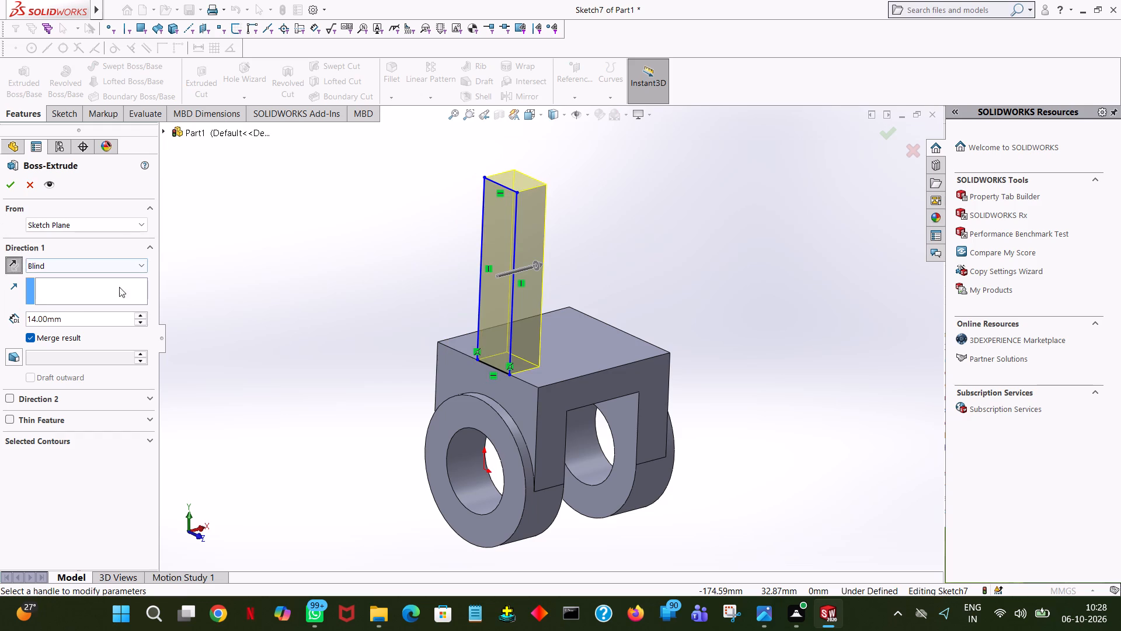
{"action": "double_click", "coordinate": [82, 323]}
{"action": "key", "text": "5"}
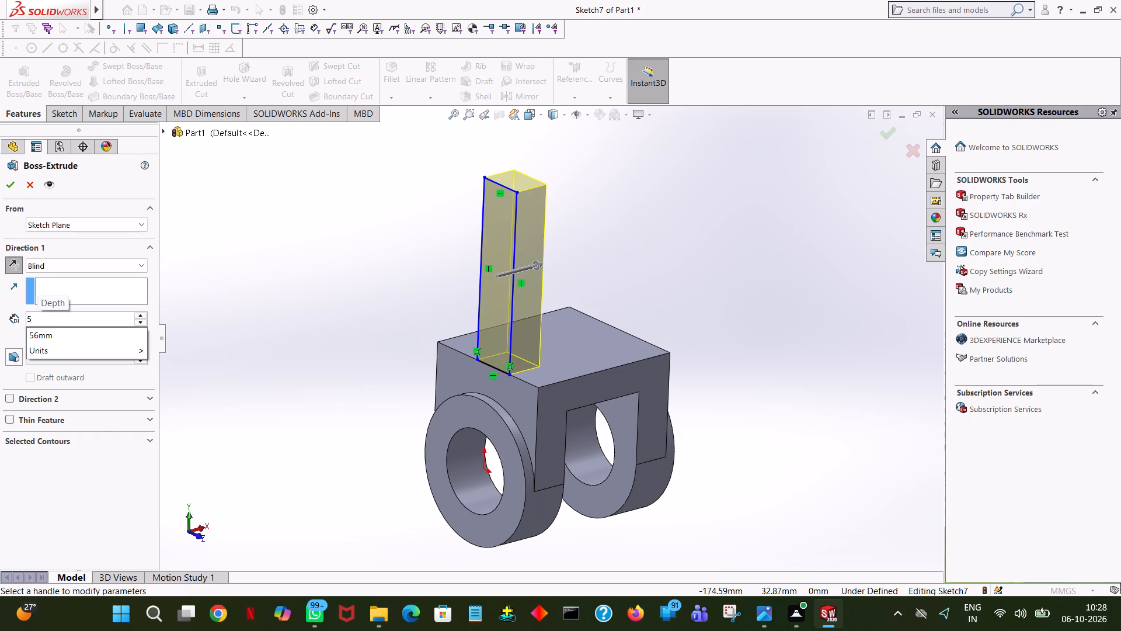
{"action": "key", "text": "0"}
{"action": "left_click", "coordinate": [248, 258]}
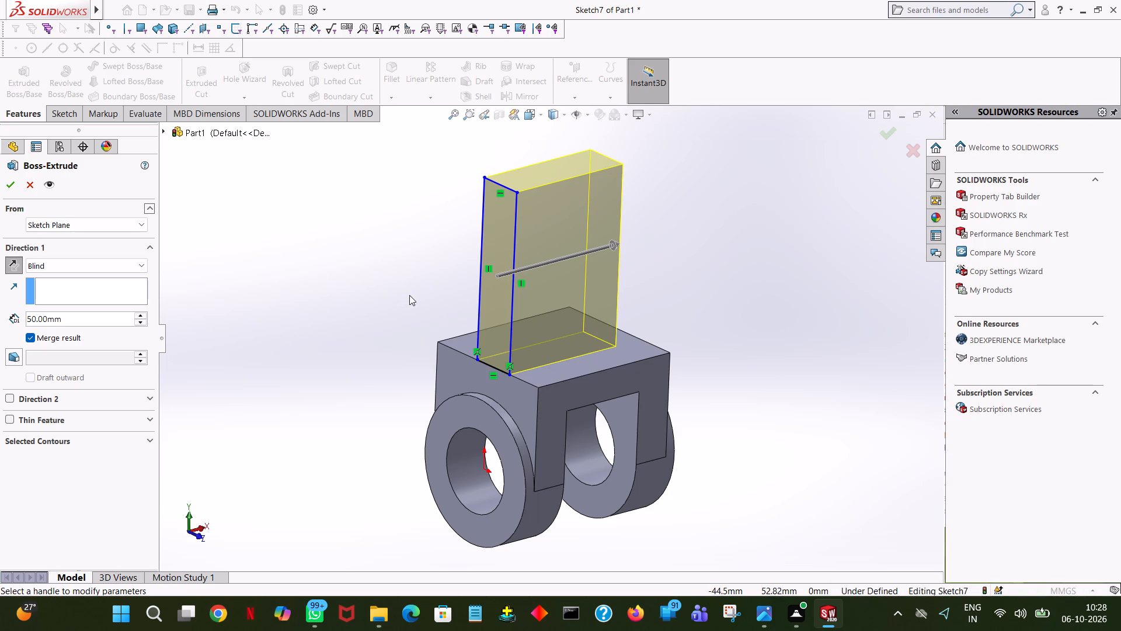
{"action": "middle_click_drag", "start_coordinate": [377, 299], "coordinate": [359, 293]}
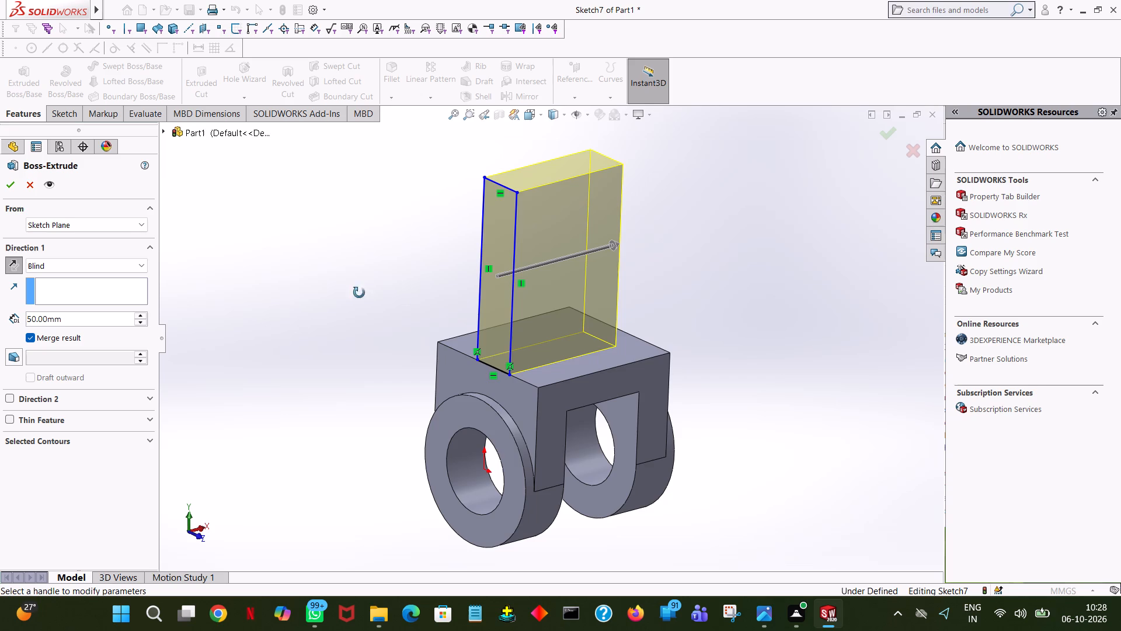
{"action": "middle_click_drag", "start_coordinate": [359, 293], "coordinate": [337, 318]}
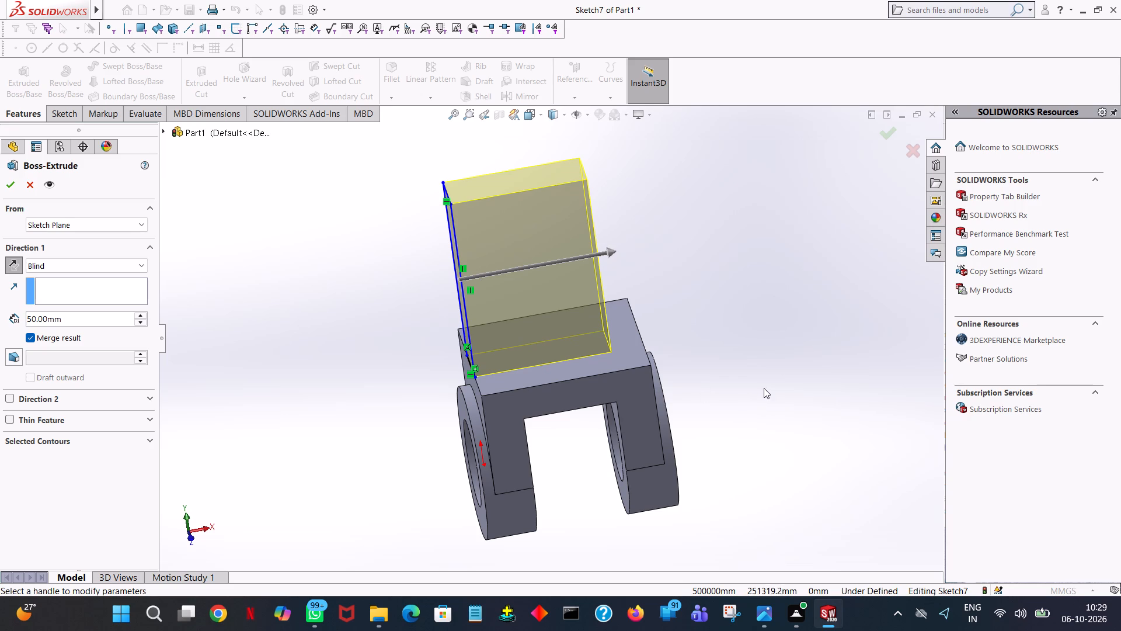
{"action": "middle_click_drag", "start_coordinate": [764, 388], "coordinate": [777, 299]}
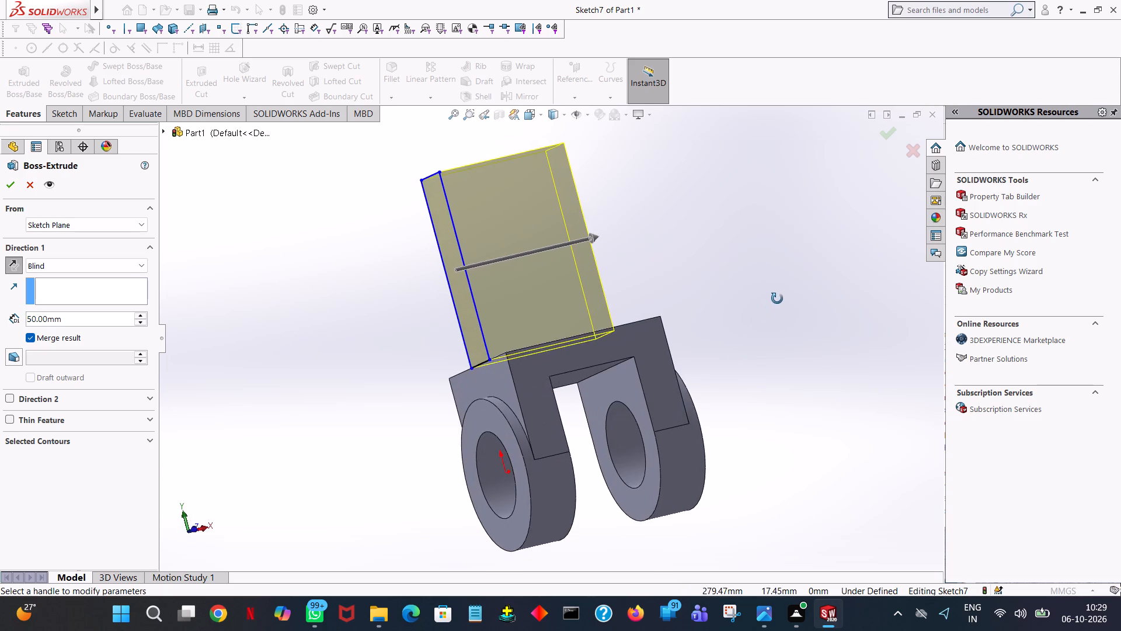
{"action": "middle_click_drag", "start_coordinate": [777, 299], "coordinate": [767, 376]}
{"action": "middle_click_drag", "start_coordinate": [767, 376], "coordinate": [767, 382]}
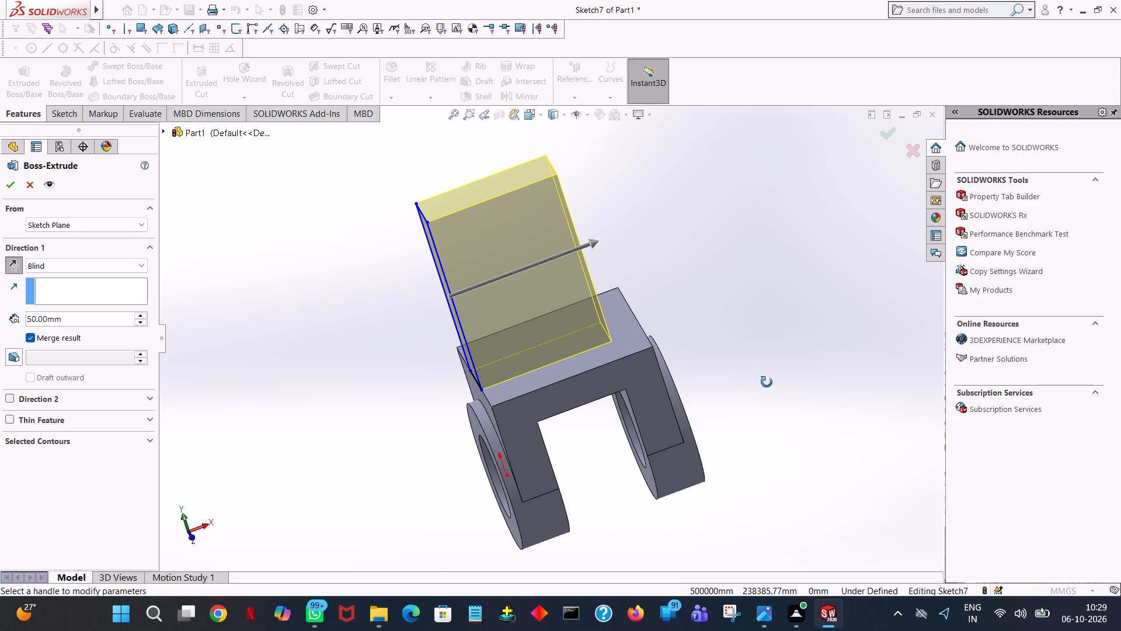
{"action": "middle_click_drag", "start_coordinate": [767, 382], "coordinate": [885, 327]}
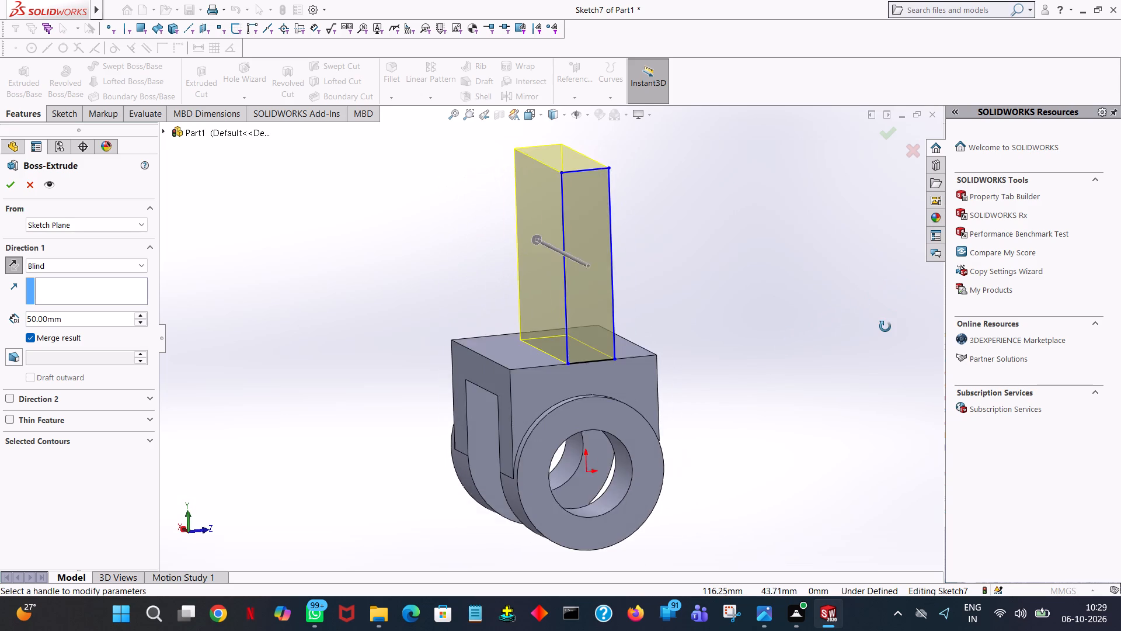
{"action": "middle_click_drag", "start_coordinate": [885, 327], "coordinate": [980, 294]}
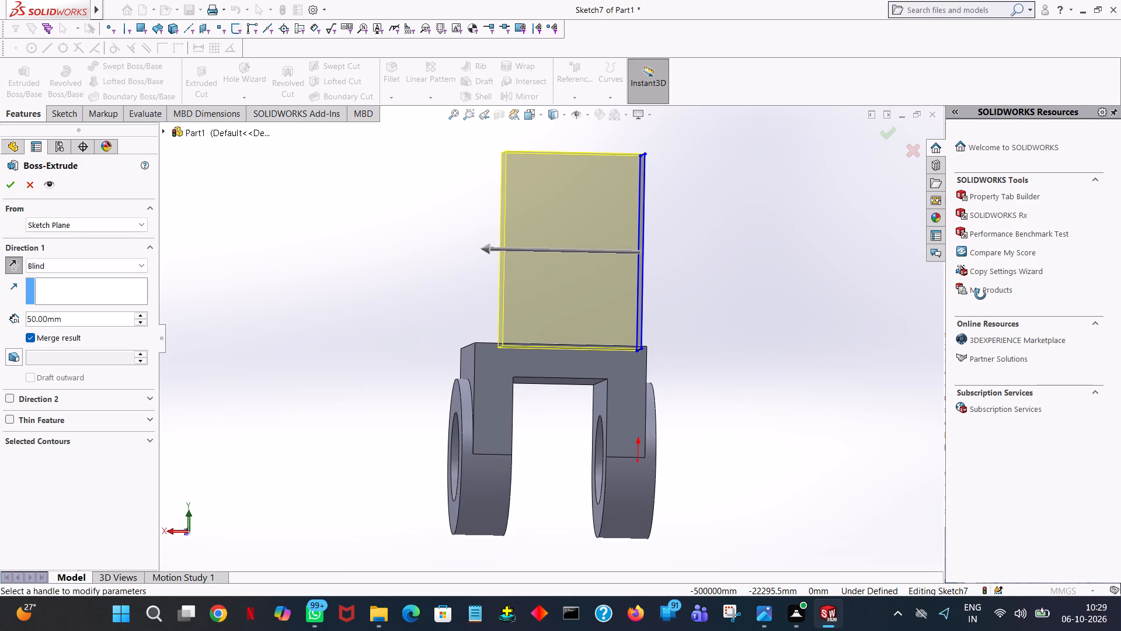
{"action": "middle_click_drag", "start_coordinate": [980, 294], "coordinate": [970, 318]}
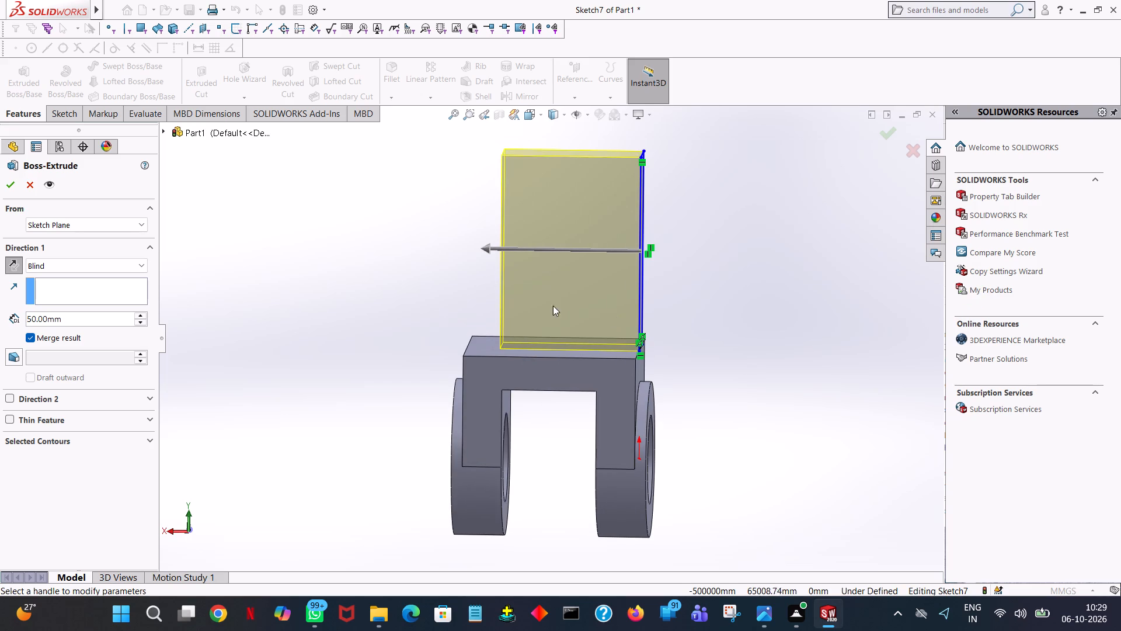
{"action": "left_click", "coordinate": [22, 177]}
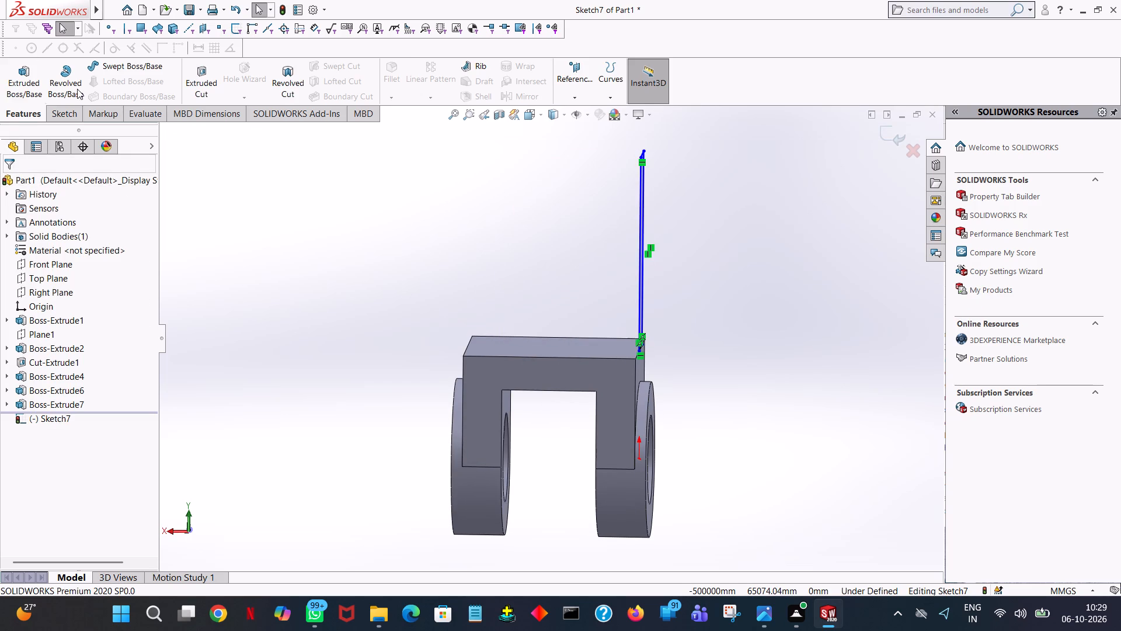
Undo all the lines of the upright rectangle sketch on the bridge's side face and exit the emptied sketch.
{"action": "middle_click_drag", "start_coordinate": [325, 157], "coordinate": [272, 172]}
{"action": "left_click", "coordinate": [239, 8]}
{"action": "left_click", "coordinate": [239, 8]}
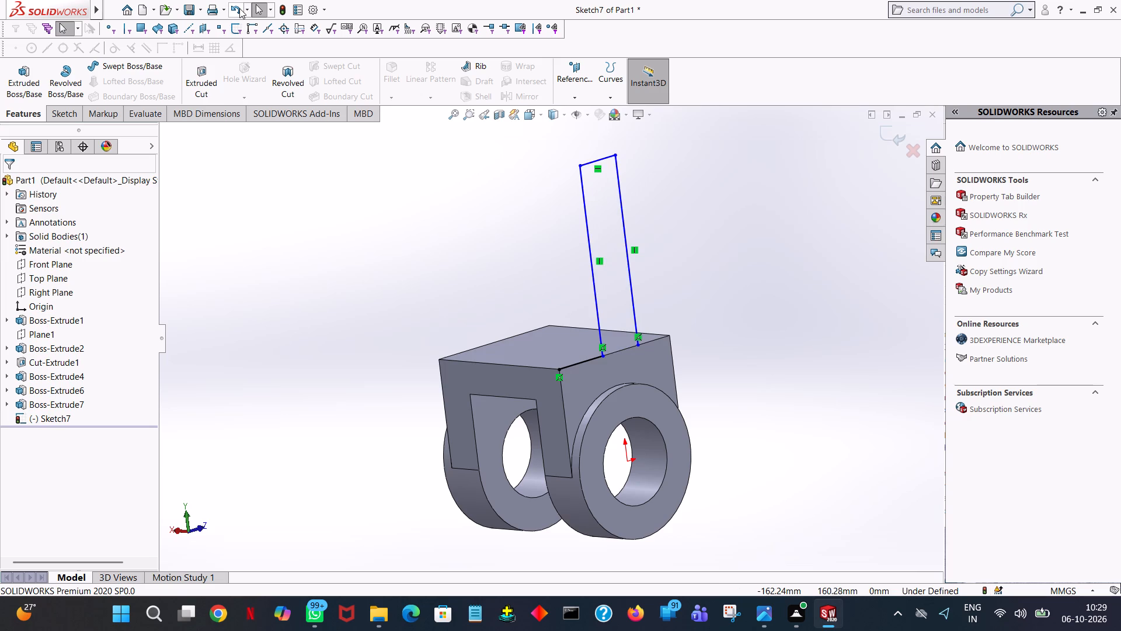
{"action": "left_click", "coordinate": [239, 8]}
{"action": "left_click", "coordinate": [239, 8]}
{"action": "left_click", "coordinate": [239, 8]}
{"action": "left_click", "coordinate": [239, 8]}
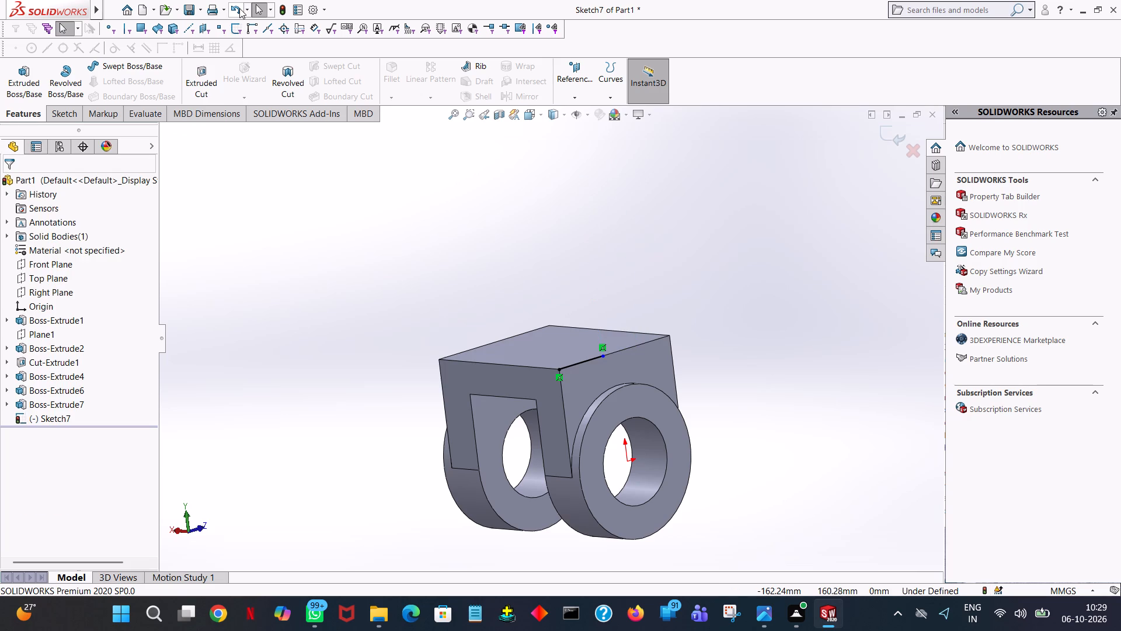
{"action": "left_click", "coordinate": [239, 8]}
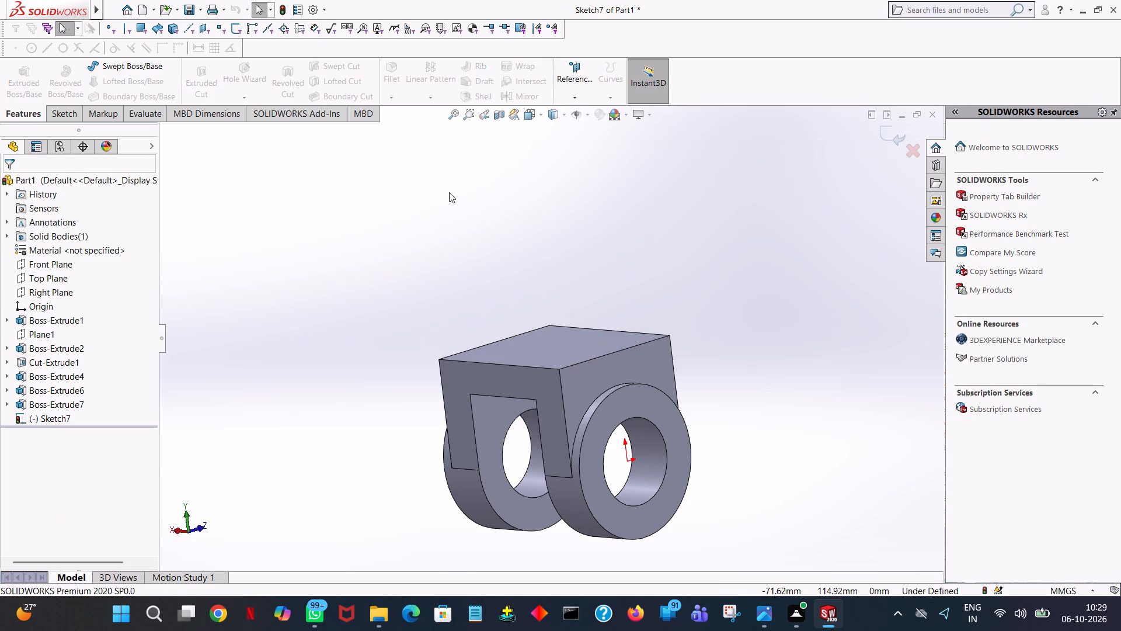
{"action": "left_click", "coordinate": [78, 121]}
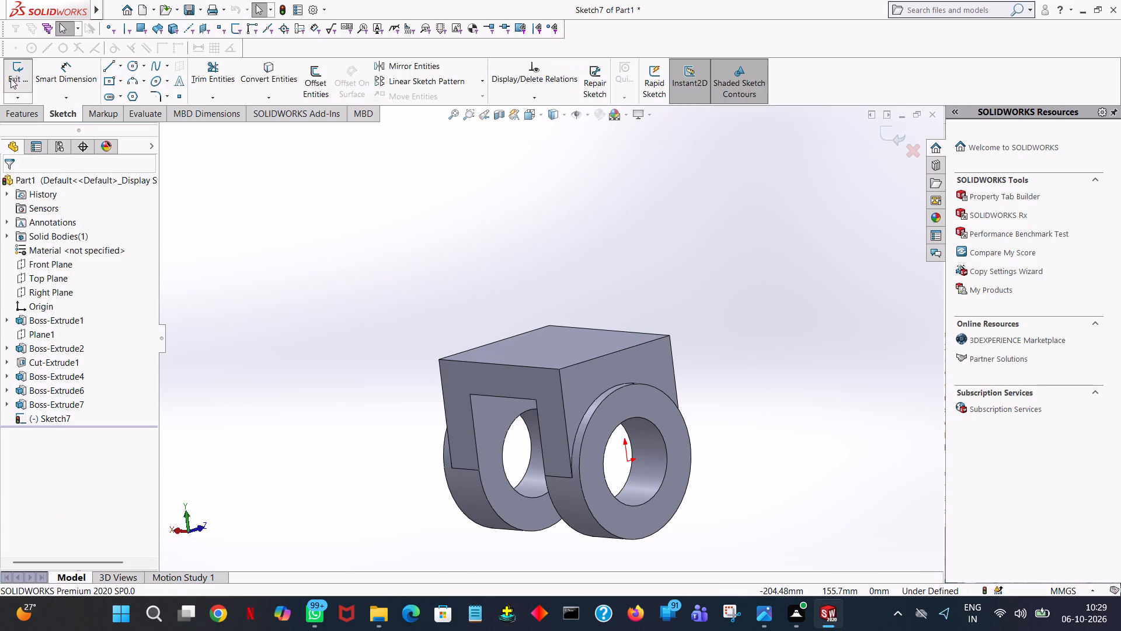
{"action": "left_click", "coordinate": [11, 78]}
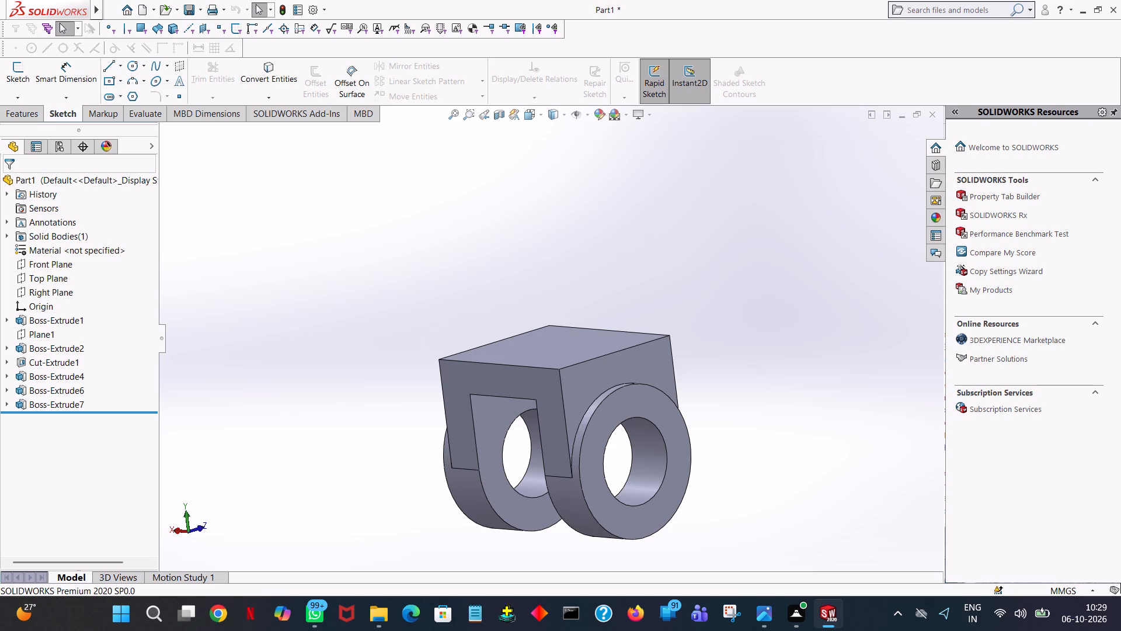
Start an Extruded Boss sketch on the bridge's inverted-U face and view it normal to the sketch plane.
{"action": "left_click", "coordinate": [31, 110]}
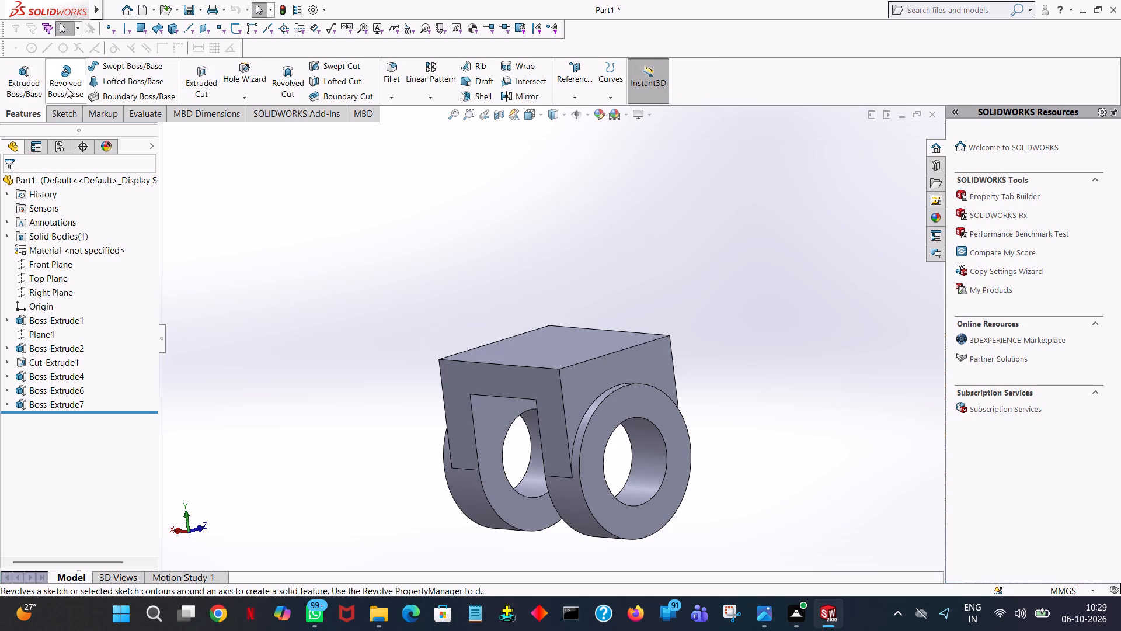
{"action": "left_click", "coordinate": [30, 88]}
{"action": "middle_click_drag", "start_coordinate": [712, 266], "coordinate": [781, 238]}
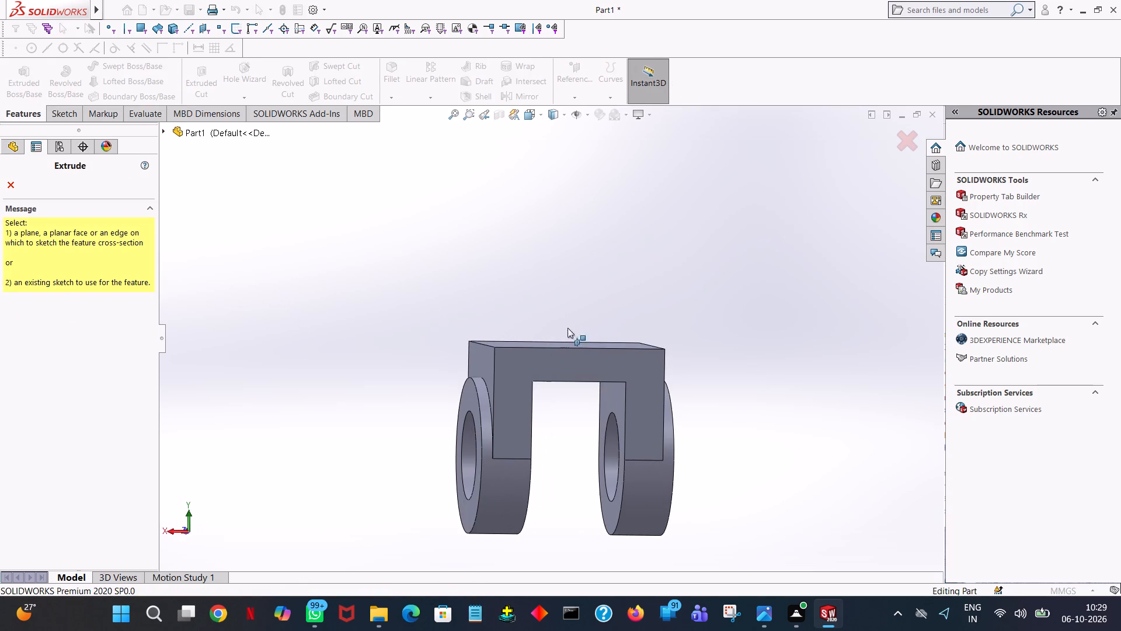
{"action": "left_click", "coordinate": [544, 367]}
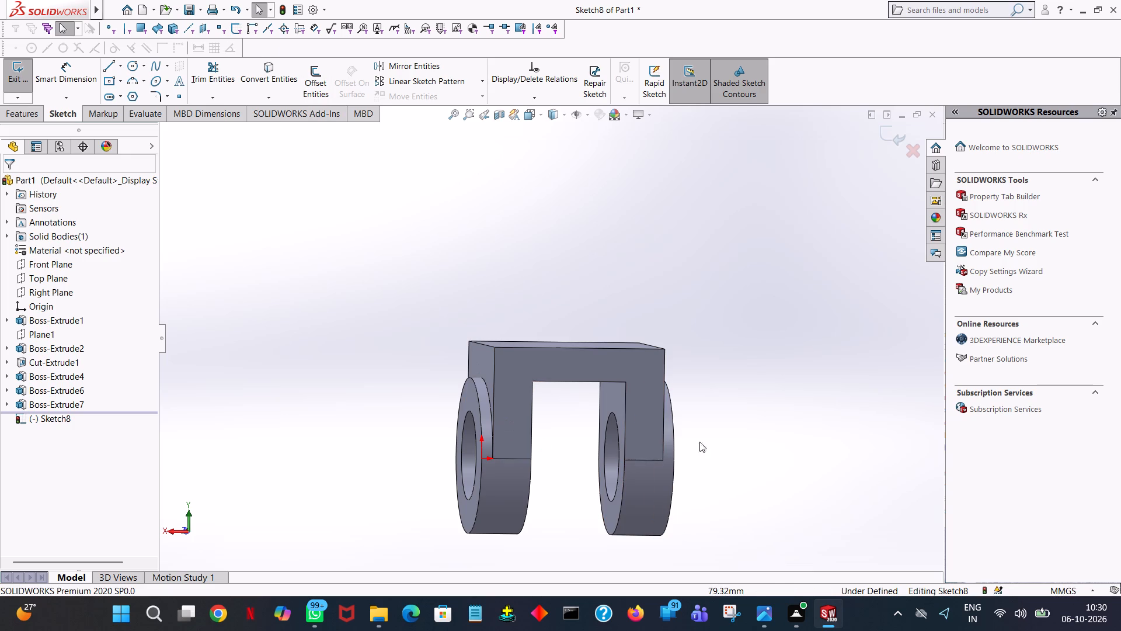
{"action": "key", "text": "space"}
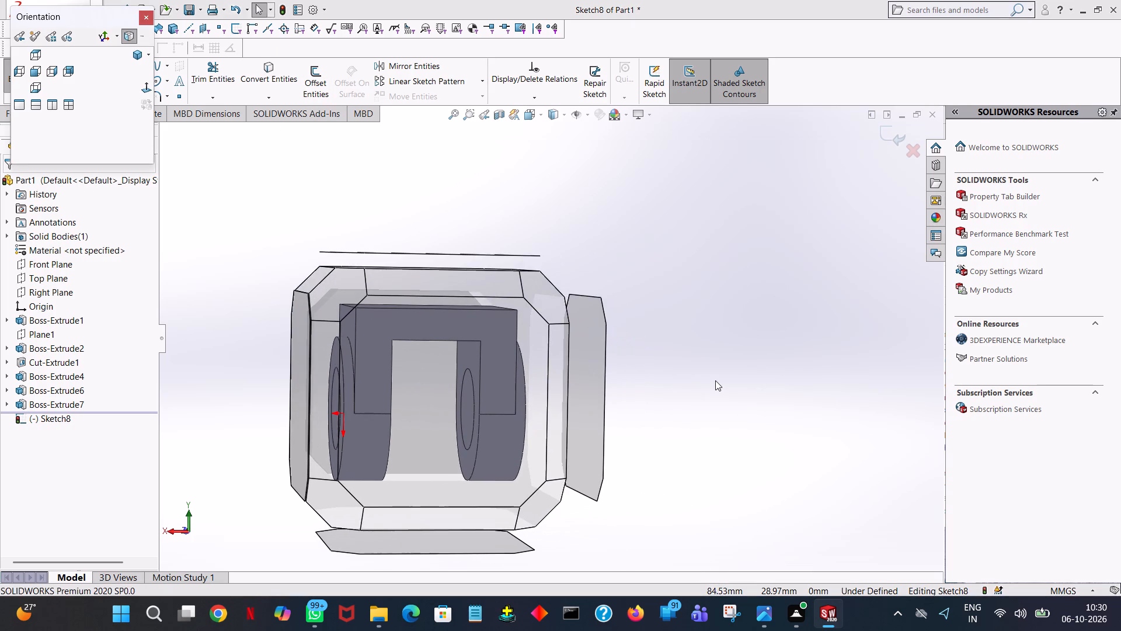
{"action": "left_click", "coordinate": [148, 92]}
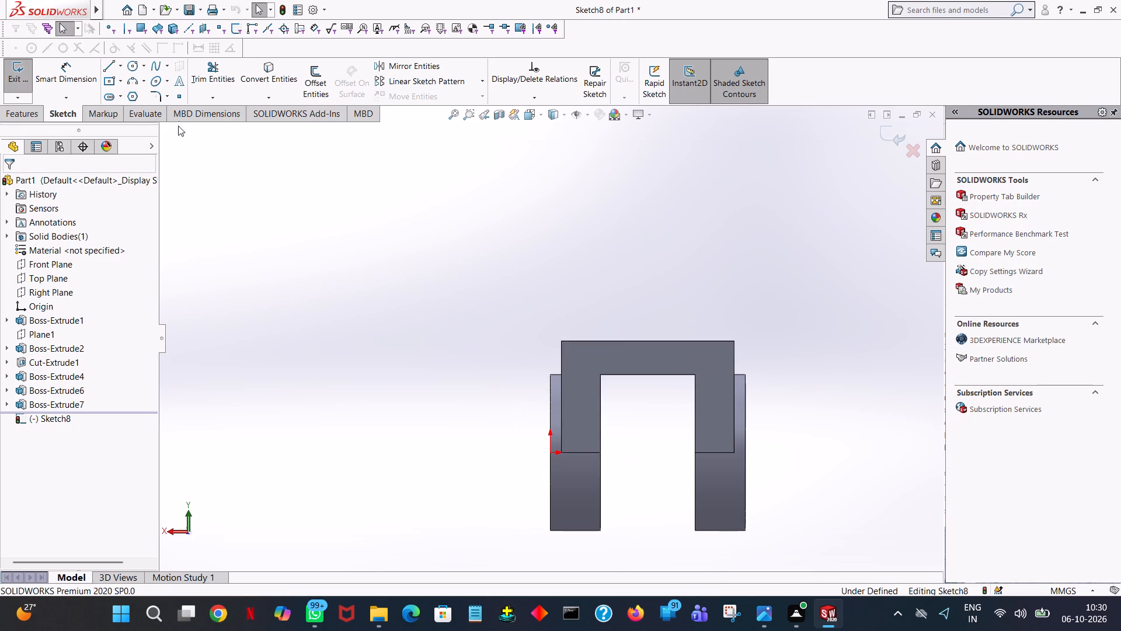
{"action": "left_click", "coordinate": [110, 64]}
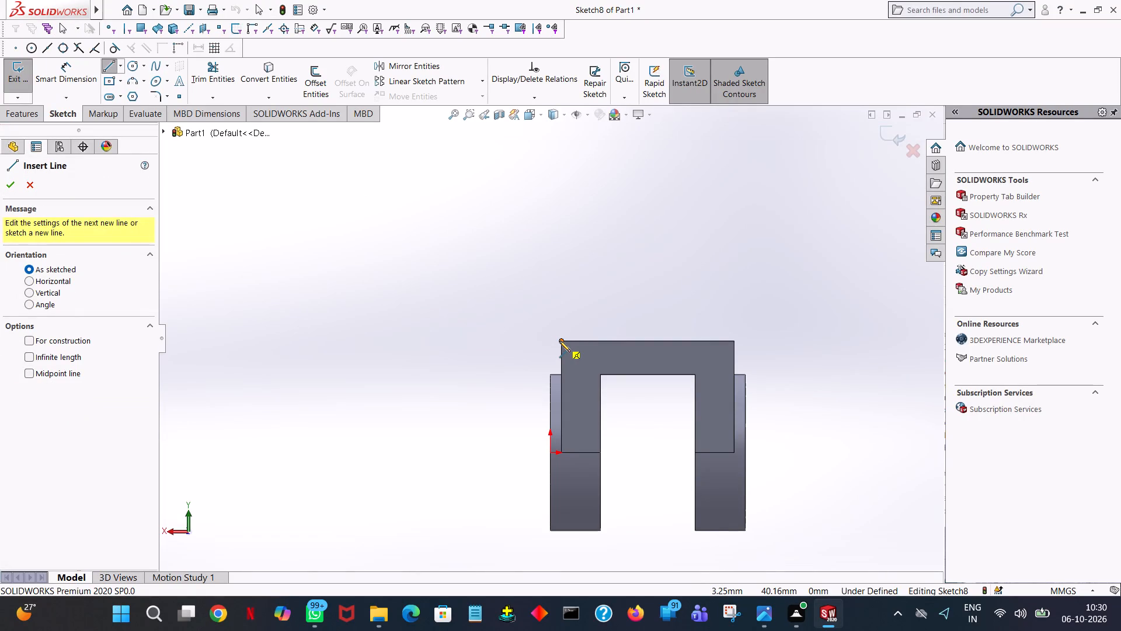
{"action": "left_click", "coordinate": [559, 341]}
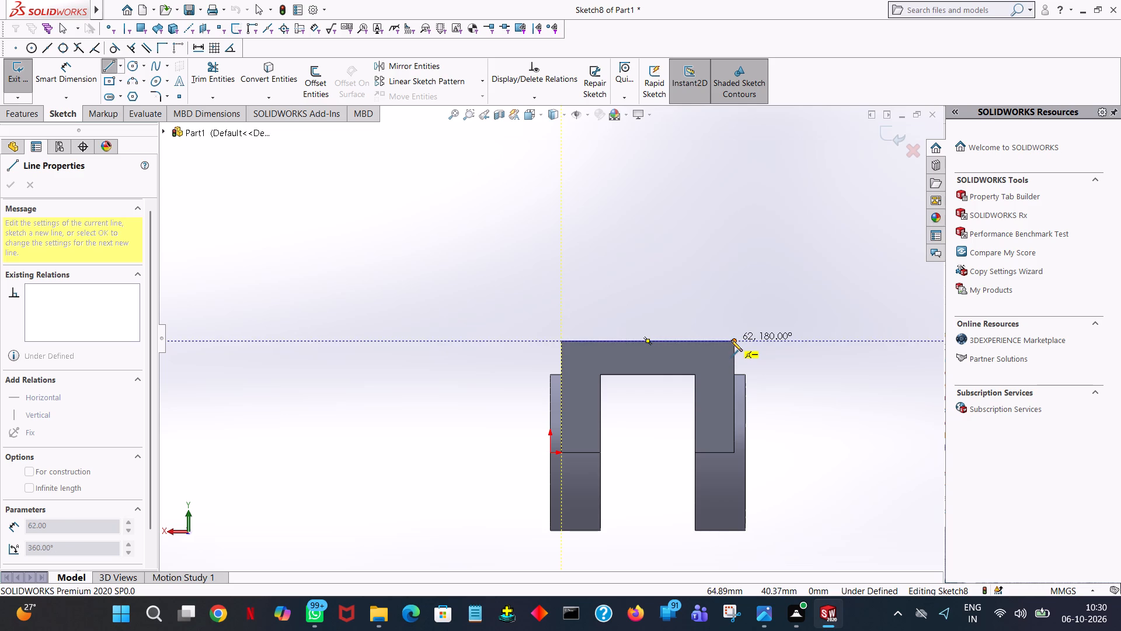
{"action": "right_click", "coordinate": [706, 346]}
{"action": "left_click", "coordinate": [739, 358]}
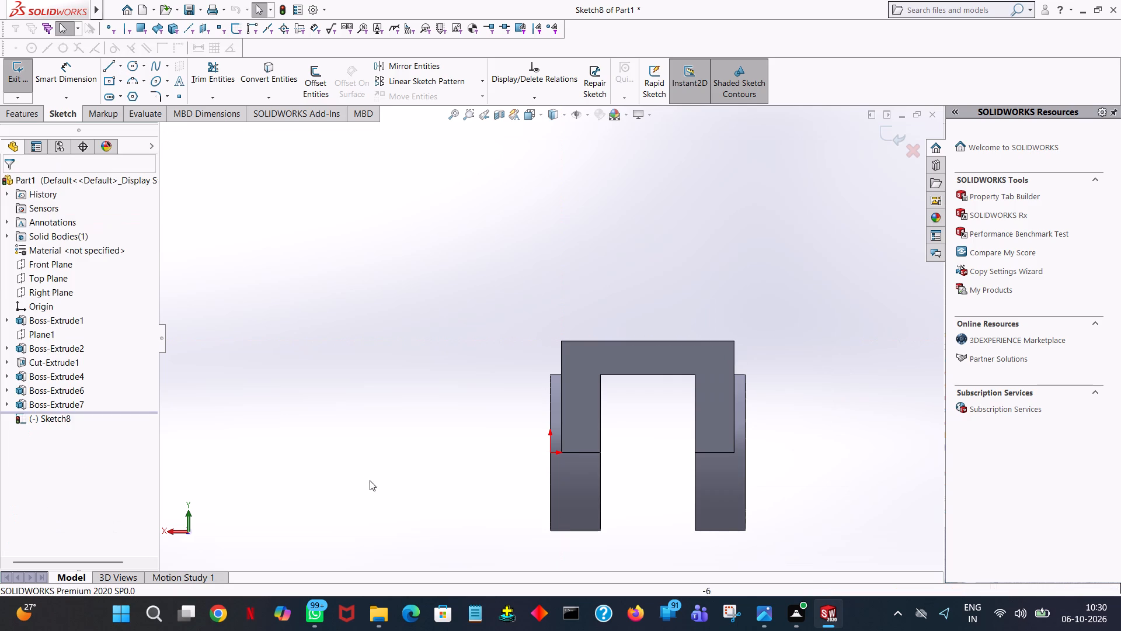
Start a sketch line from the origin at the edge of the ear.
{"action": "left_click", "coordinate": [110, 67]}
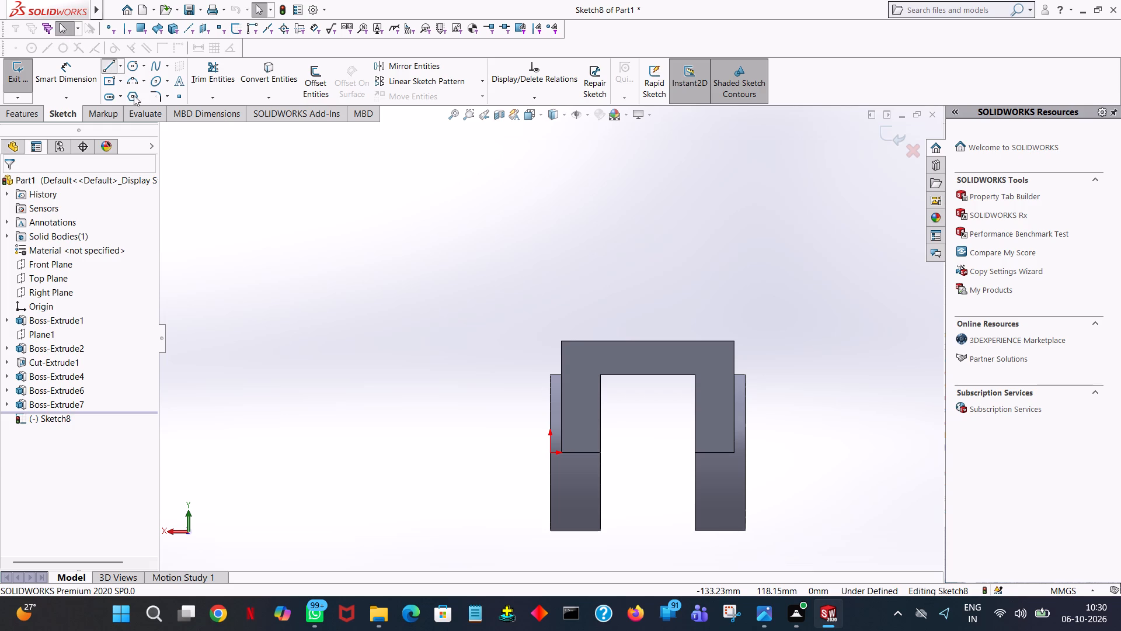
{"action": "left_click", "coordinate": [549, 452]}
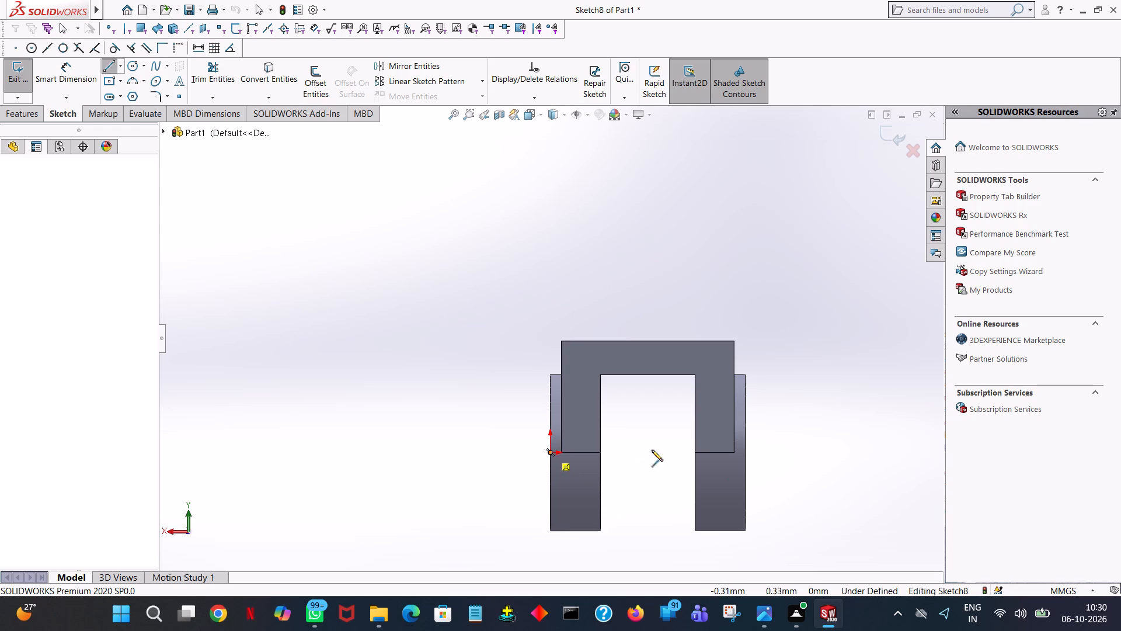
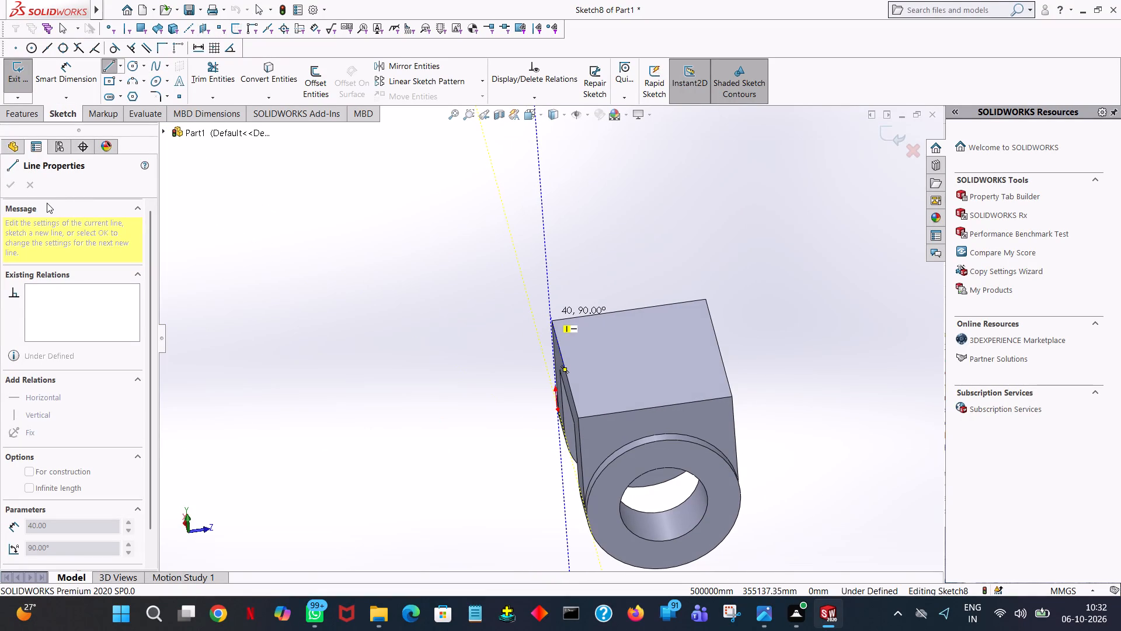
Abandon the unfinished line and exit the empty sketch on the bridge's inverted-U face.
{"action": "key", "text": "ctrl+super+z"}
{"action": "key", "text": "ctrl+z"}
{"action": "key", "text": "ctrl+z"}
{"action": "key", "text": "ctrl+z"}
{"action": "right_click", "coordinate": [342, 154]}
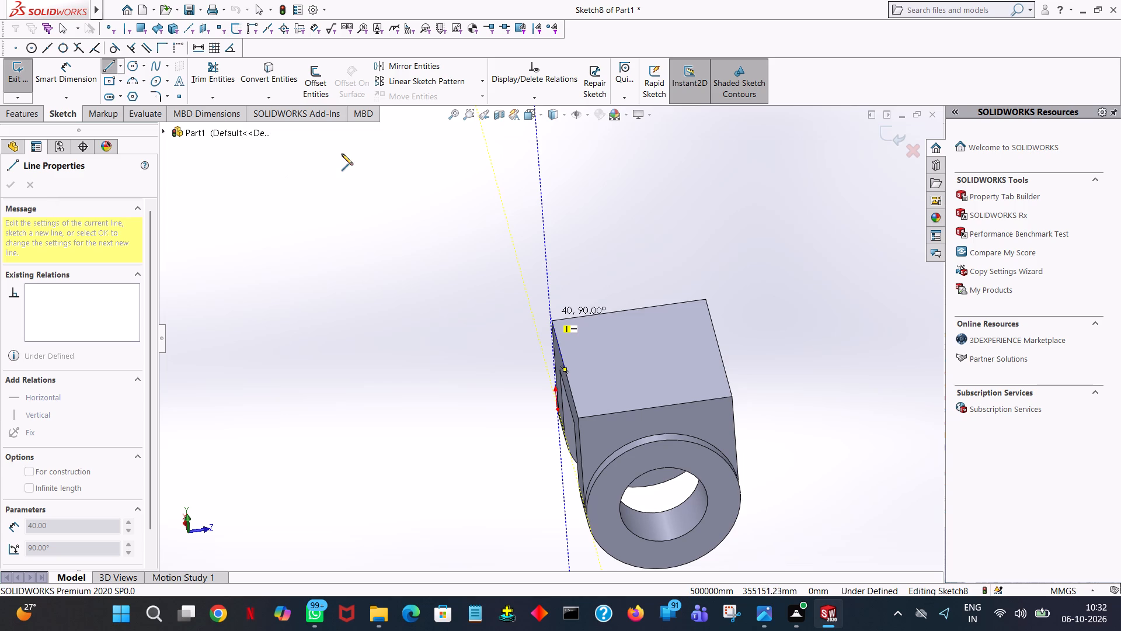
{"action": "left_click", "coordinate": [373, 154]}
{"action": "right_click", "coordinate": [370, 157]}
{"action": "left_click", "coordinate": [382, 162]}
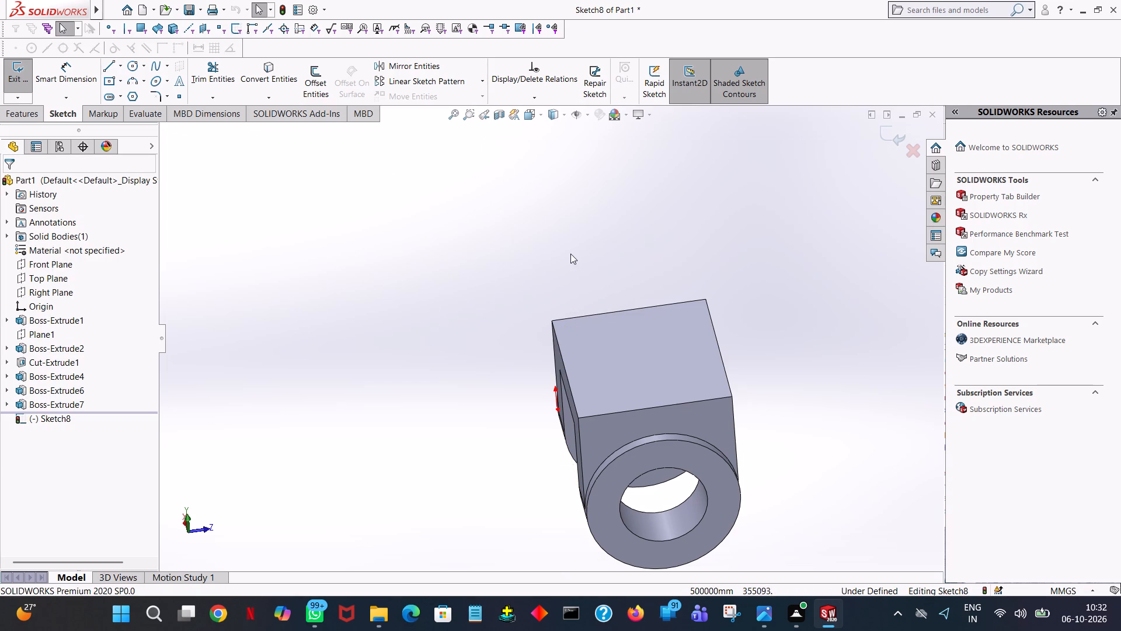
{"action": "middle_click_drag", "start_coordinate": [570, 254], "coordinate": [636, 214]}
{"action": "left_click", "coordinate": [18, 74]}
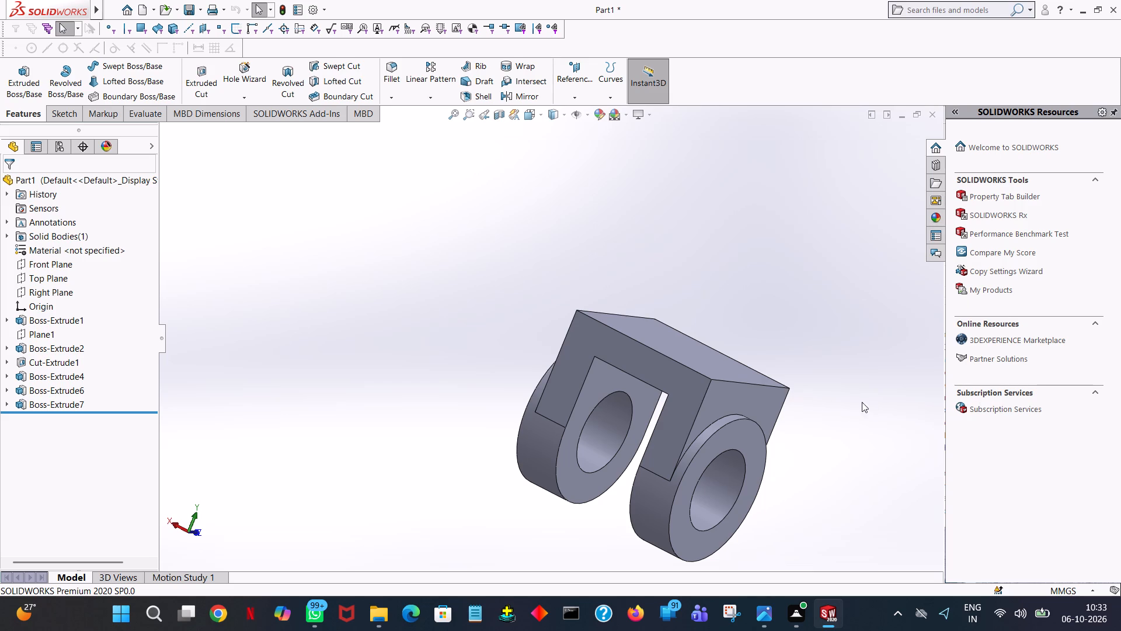
Start an Extruded Cut sketch on the bridge's flat side face above the ear and view it normal to the sketch plane.
{"action": "middle_click_drag", "start_coordinate": [845, 405], "coordinate": [789, 324]}
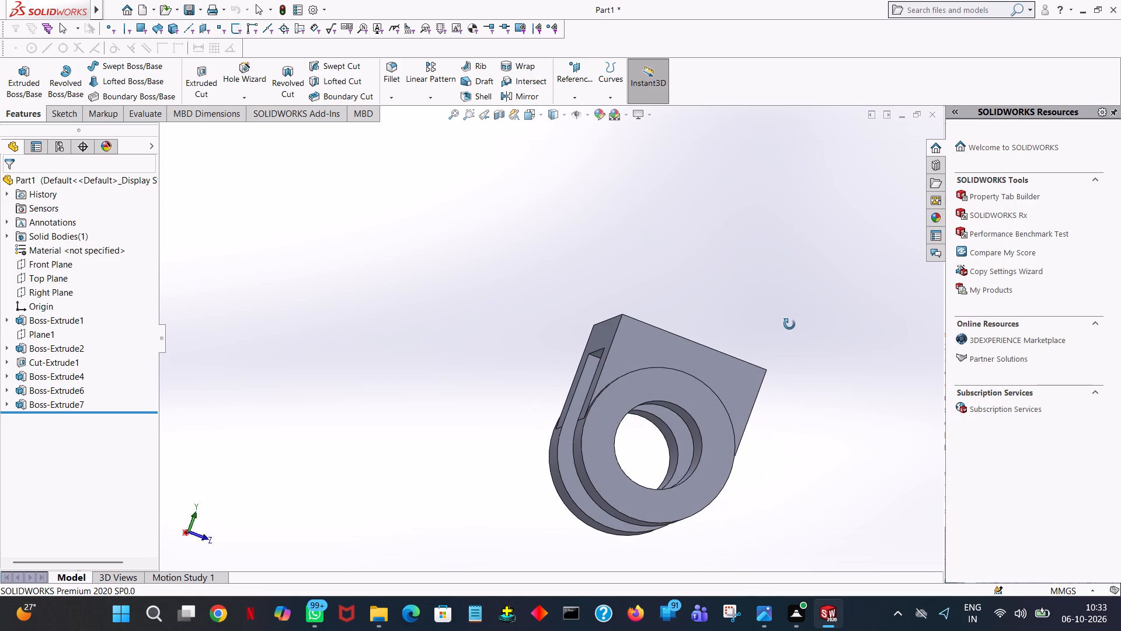
{"action": "middle_click_drag", "start_coordinate": [789, 324], "coordinate": [789, 312]}
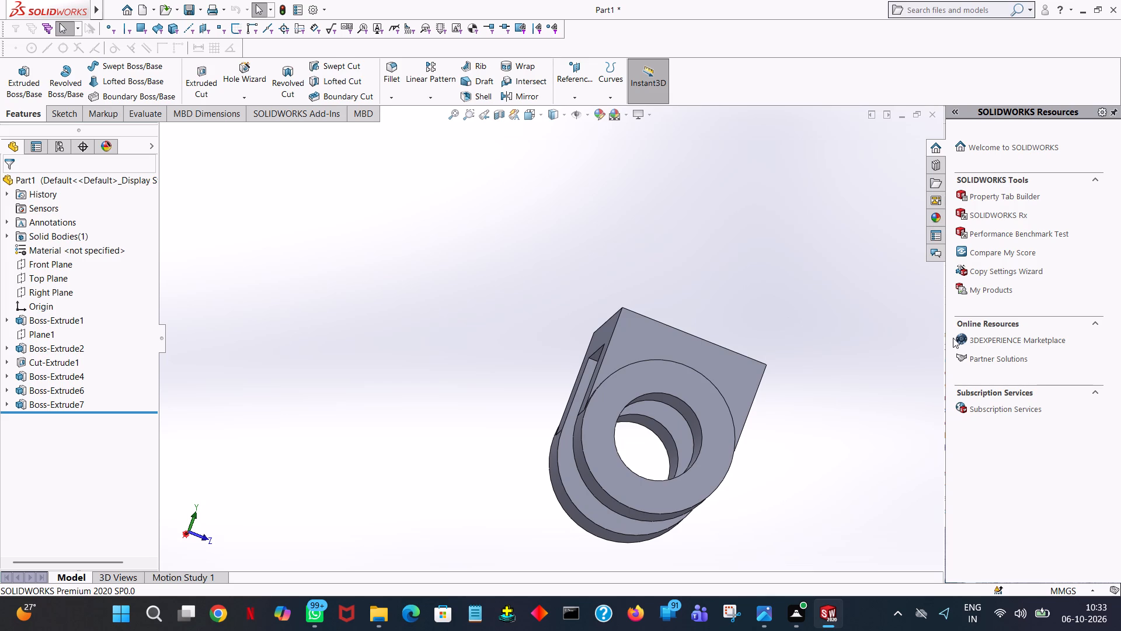
{"action": "middle_click_drag", "start_coordinate": [762, 213], "coordinate": [730, 210]}
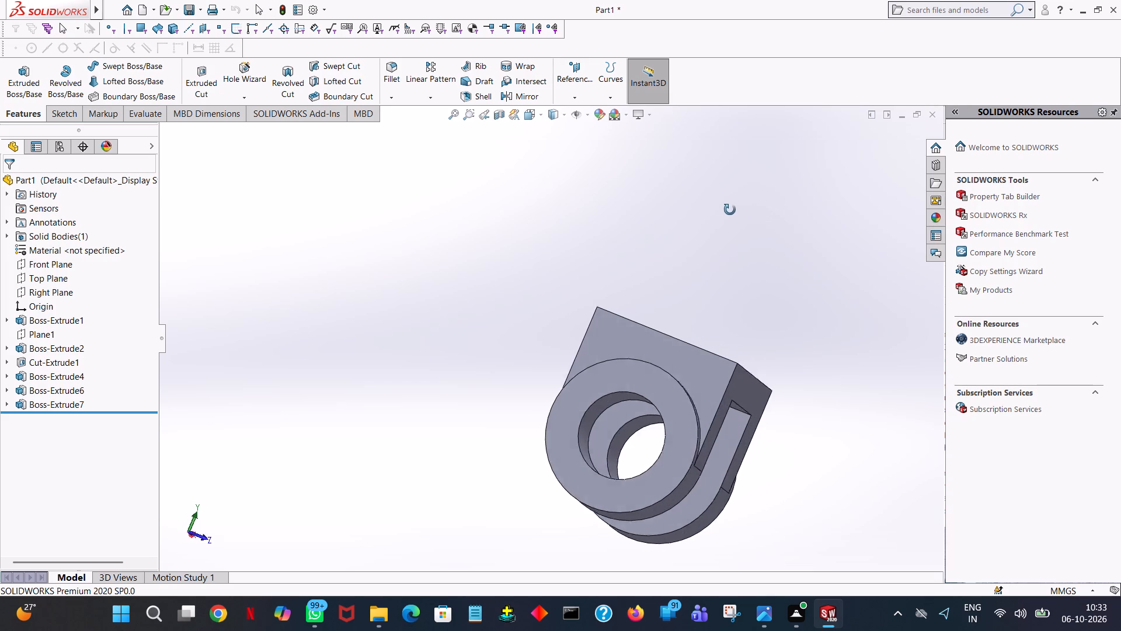
{"action": "middle_click_drag", "start_coordinate": [730, 210], "coordinate": [539, 156]}
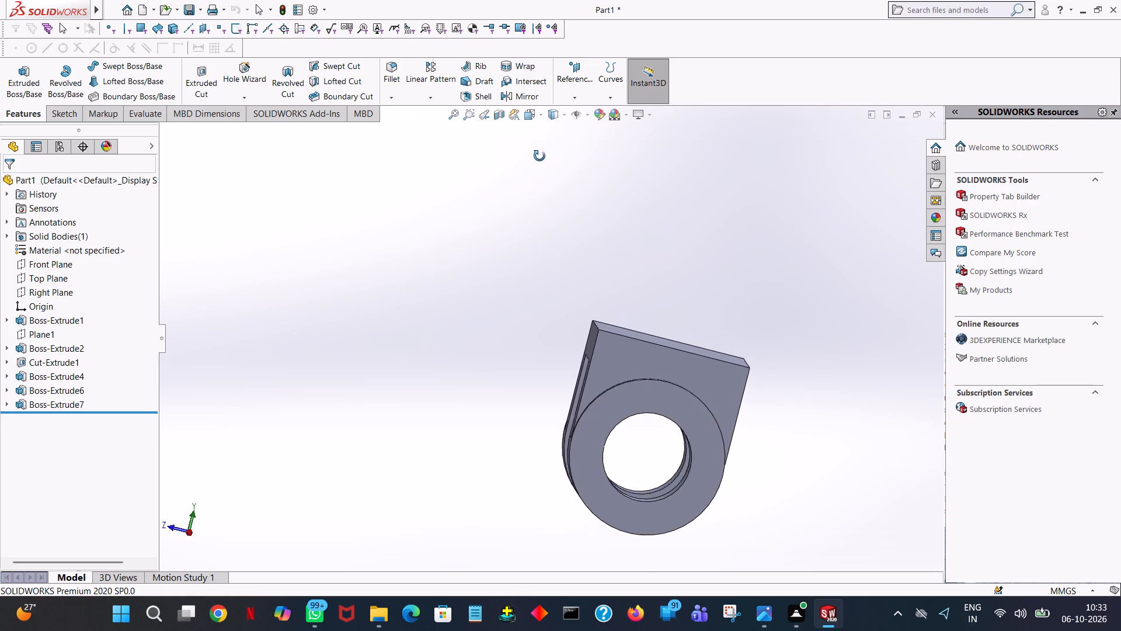
{"action": "middle_click_drag", "start_coordinate": [539, 156], "coordinate": [541, 149]}
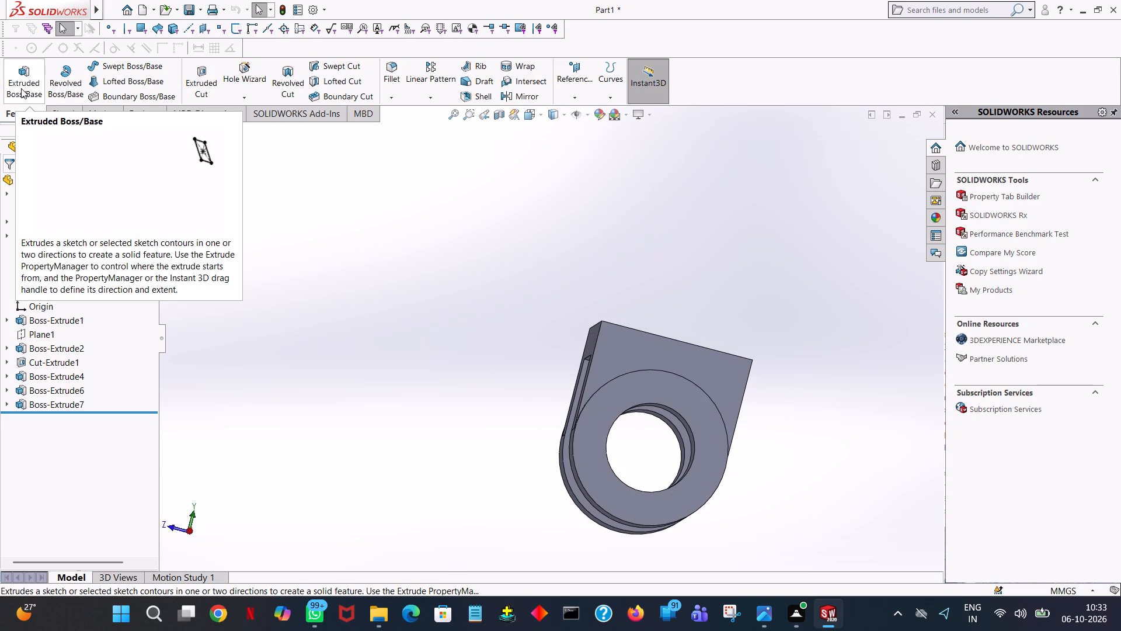
{"action": "left_click", "coordinate": [203, 73]}
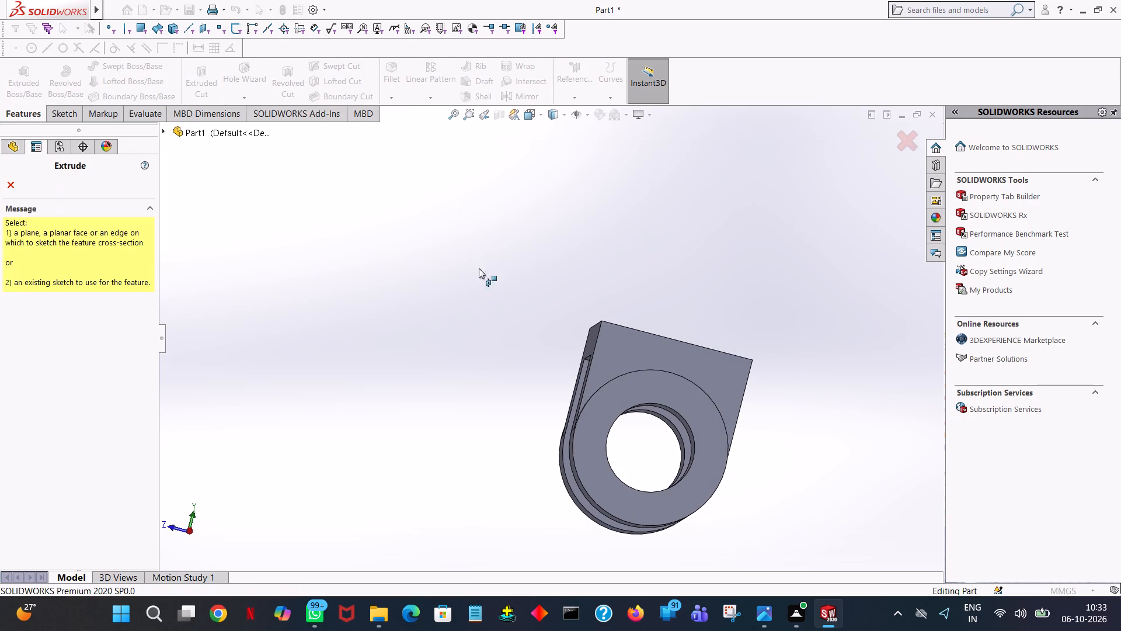
{"action": "left_click", "coordinate": [642, 342]}
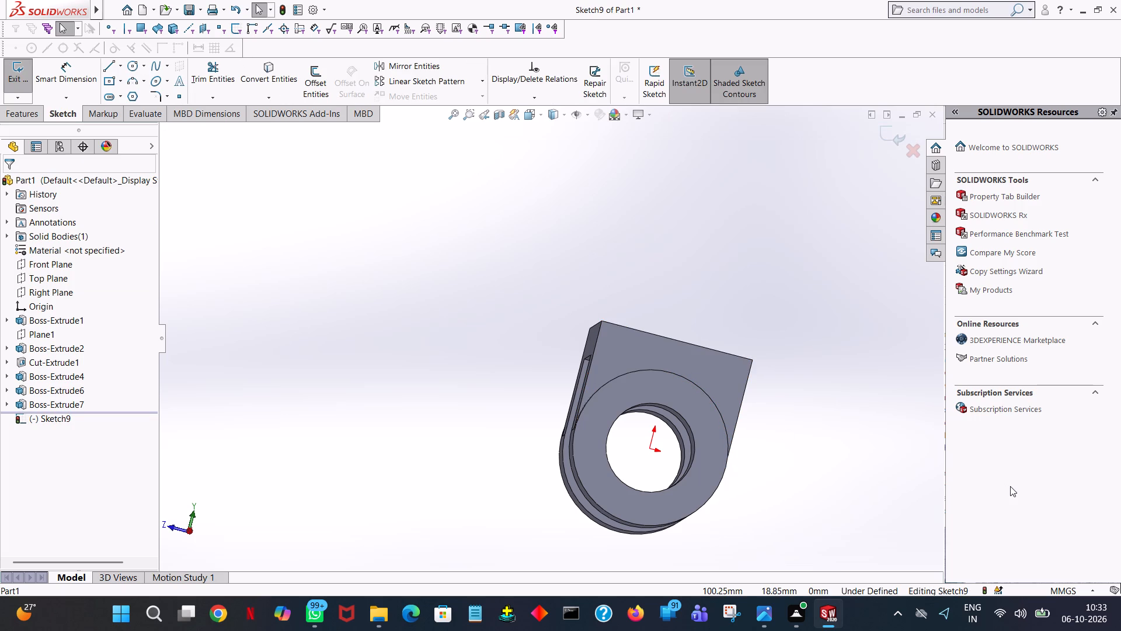
{"action": "key", "text": "space"}
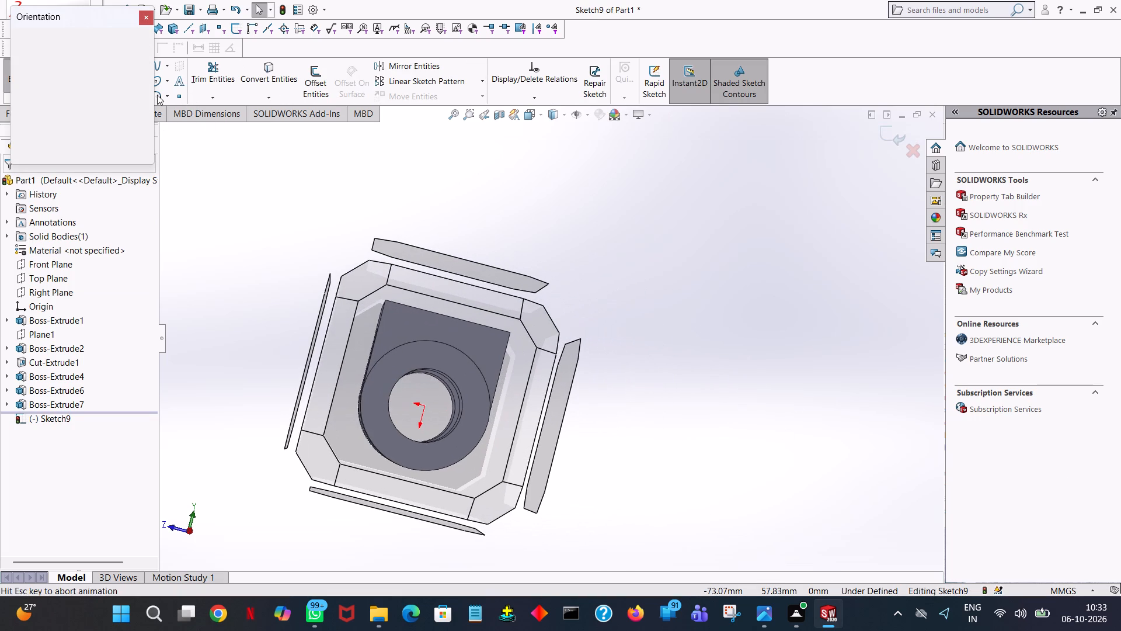
{"action": "left_click", "coordinate": [140, 87]}
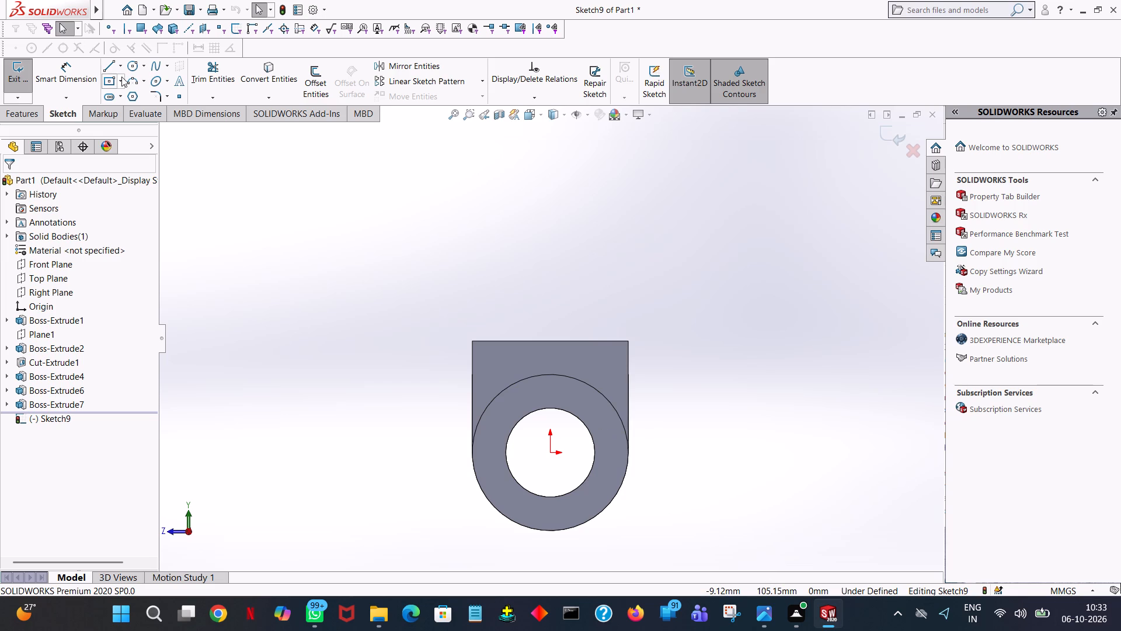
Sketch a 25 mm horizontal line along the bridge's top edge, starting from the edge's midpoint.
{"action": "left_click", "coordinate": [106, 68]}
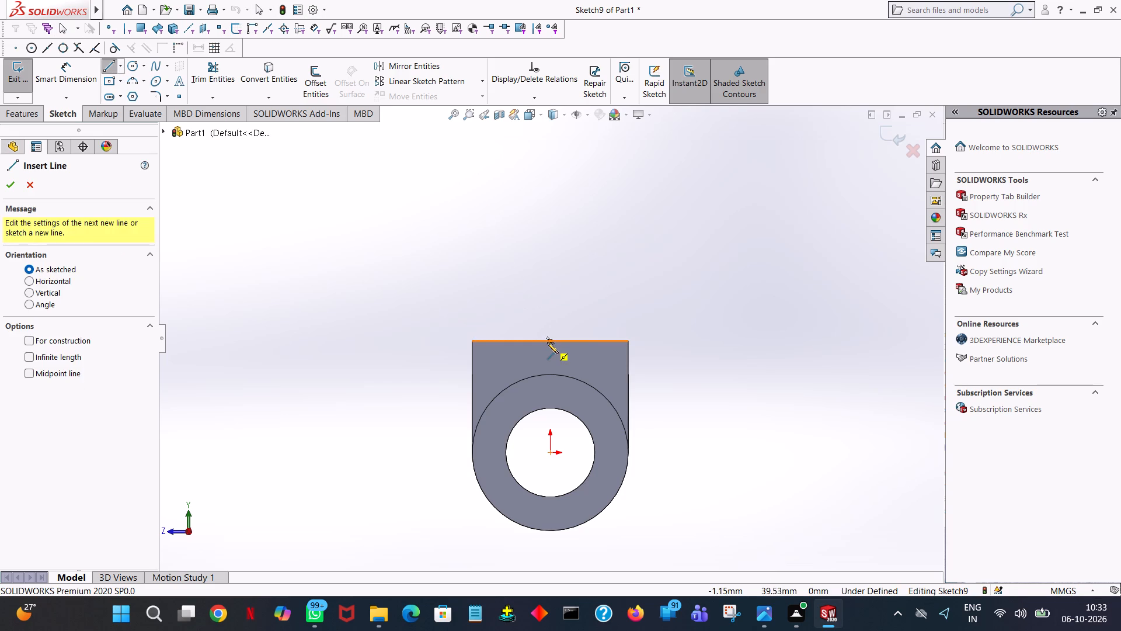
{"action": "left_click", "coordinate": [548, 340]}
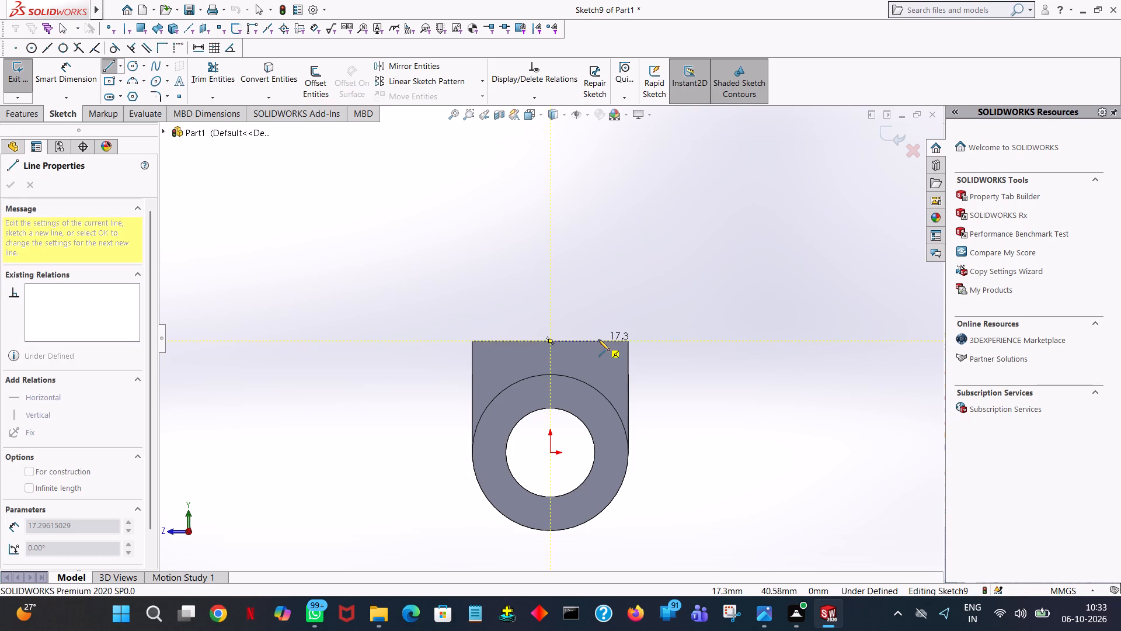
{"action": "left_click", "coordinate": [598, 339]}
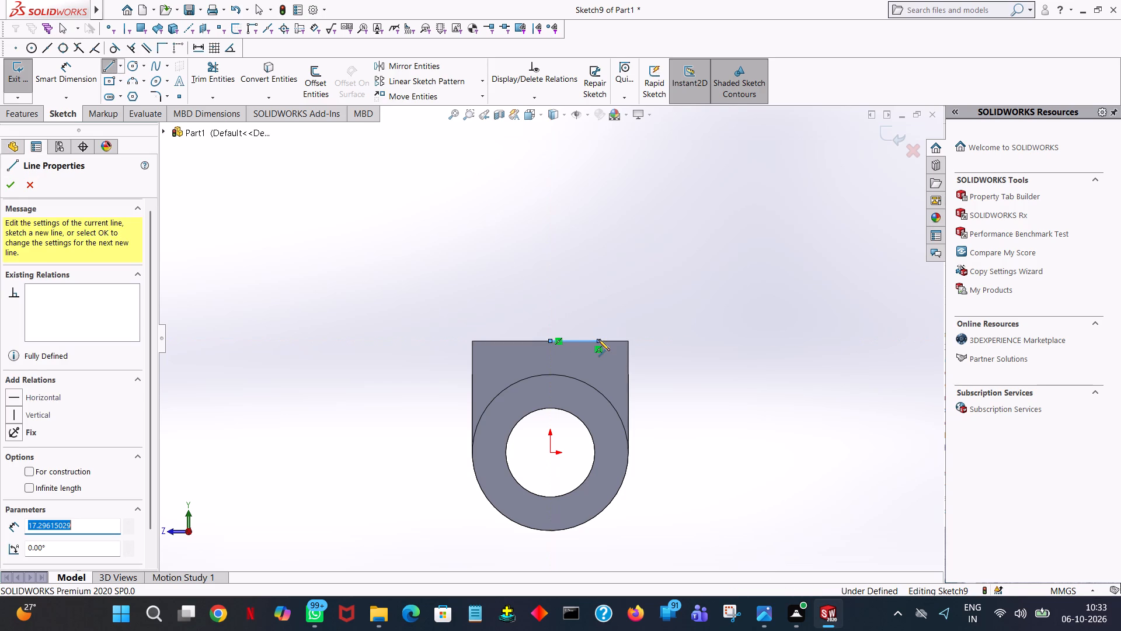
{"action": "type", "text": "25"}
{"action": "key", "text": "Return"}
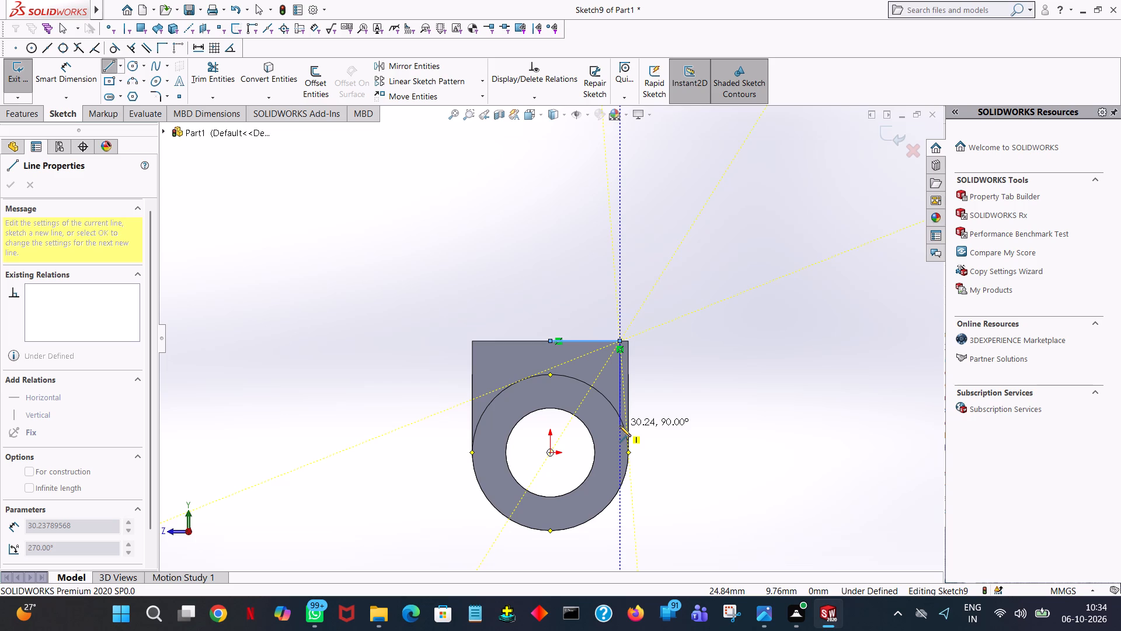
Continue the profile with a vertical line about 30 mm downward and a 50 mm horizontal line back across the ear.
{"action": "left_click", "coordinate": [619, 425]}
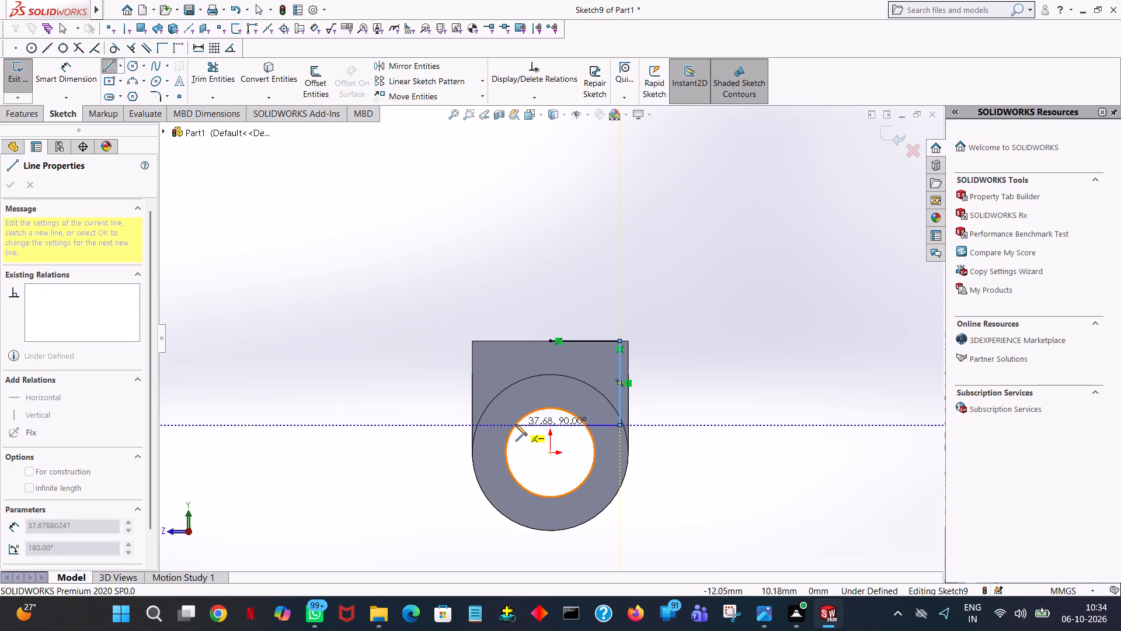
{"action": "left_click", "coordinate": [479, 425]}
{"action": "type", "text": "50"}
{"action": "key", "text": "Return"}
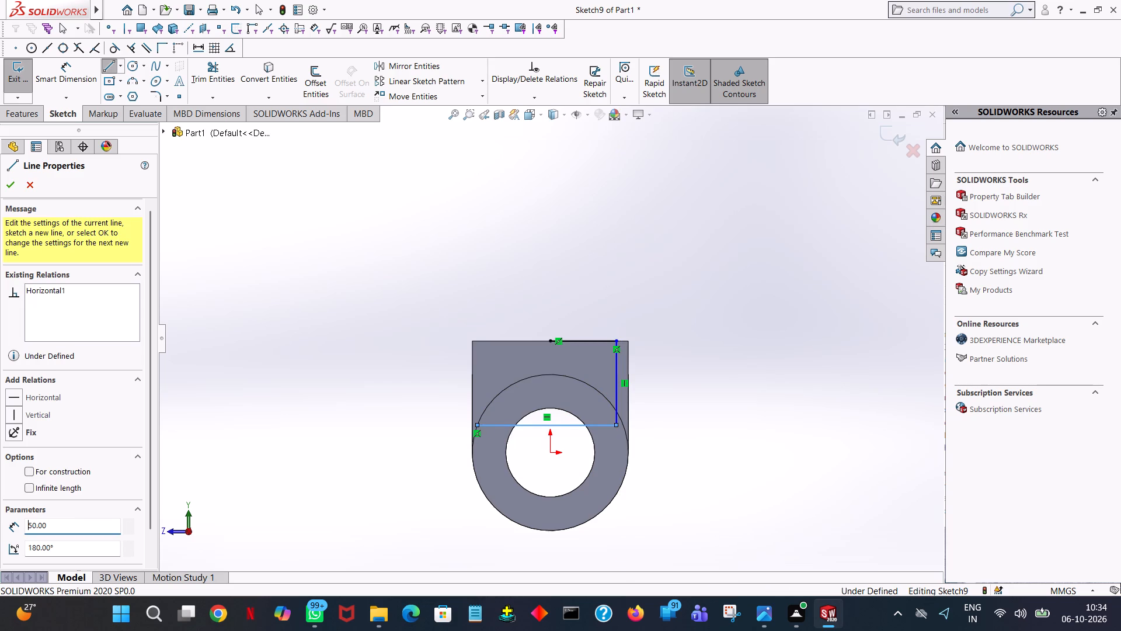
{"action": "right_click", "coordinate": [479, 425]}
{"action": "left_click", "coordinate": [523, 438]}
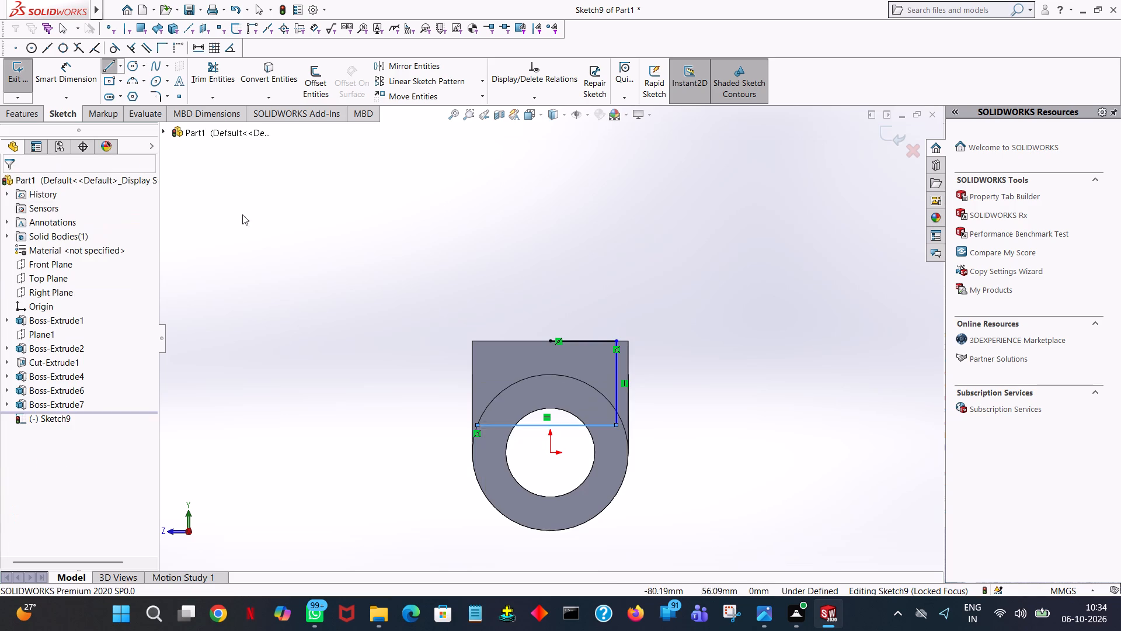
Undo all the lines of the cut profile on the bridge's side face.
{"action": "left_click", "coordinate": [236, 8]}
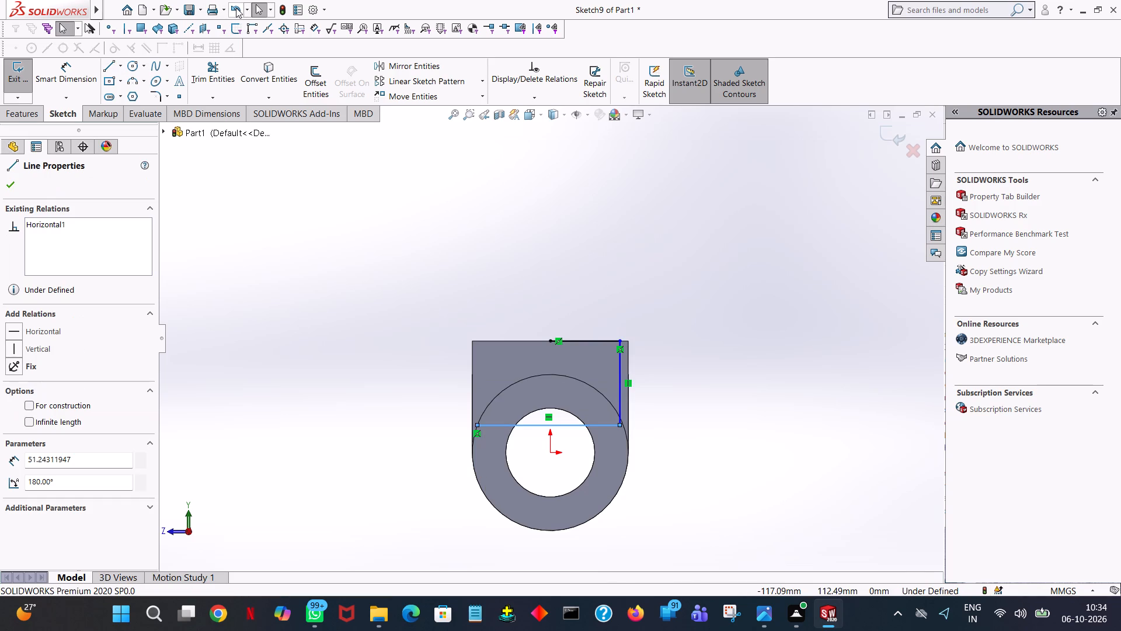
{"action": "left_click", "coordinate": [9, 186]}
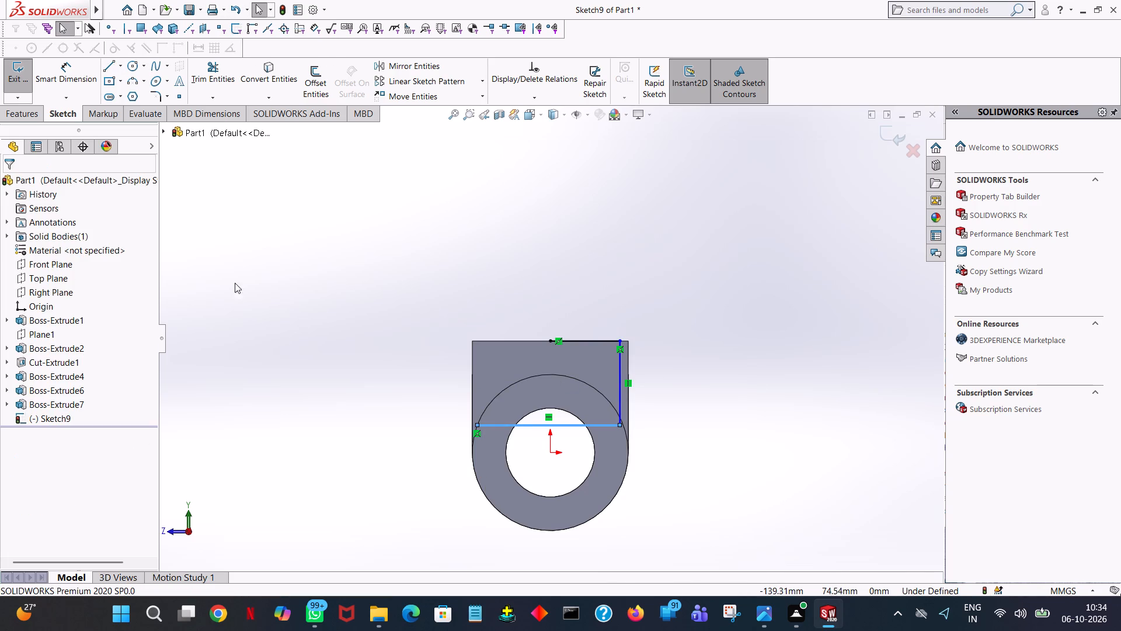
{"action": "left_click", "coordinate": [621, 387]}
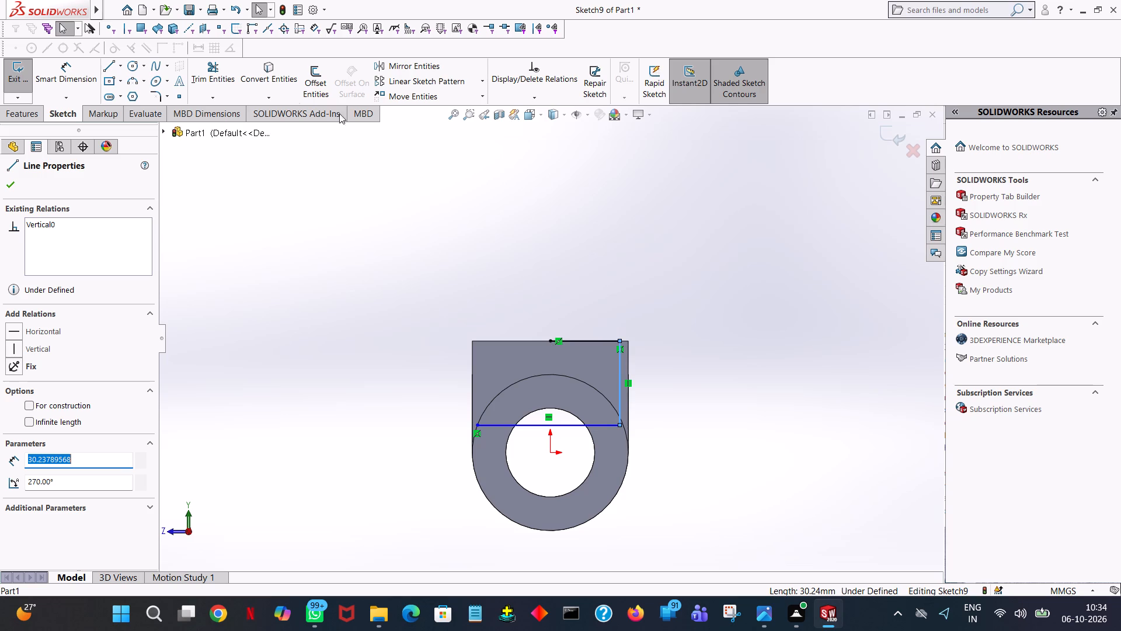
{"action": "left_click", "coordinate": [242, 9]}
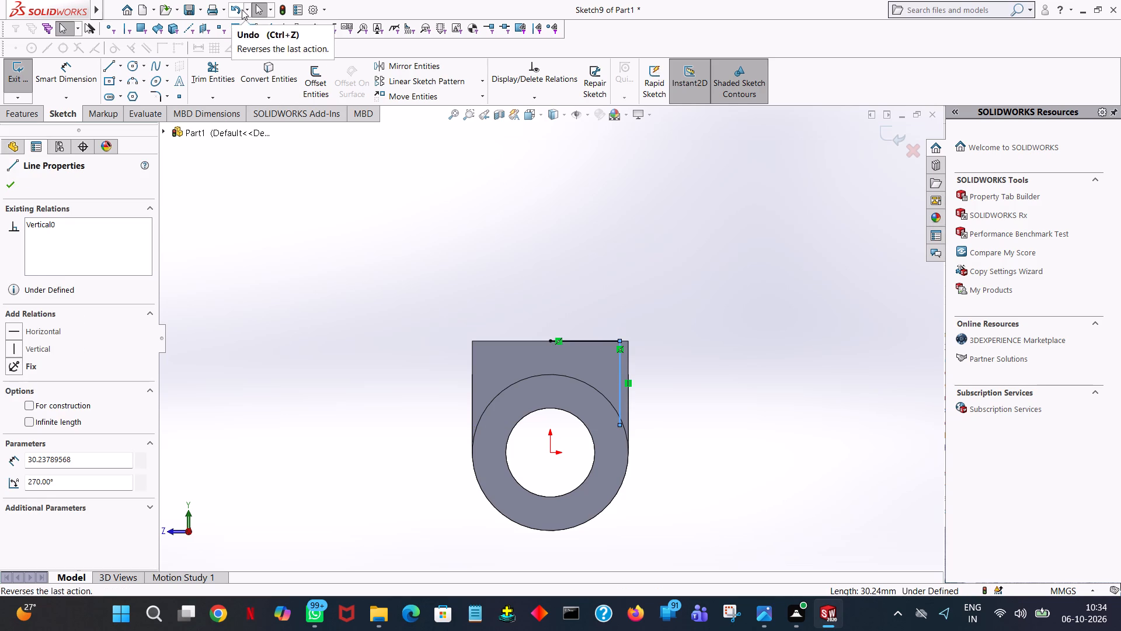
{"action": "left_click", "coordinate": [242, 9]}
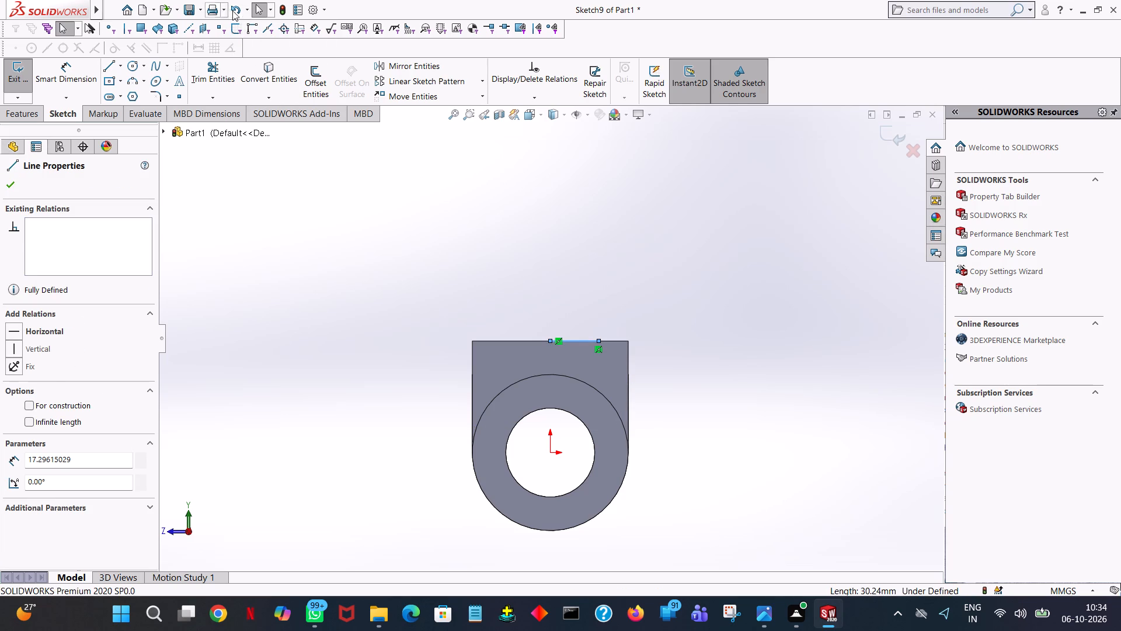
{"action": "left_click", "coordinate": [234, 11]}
Sketch a 25 mm horizontal line along the bridge's top edge from its midpoint and end the line chain.
{"action": "left_click", "coordinate": [114, 65]}
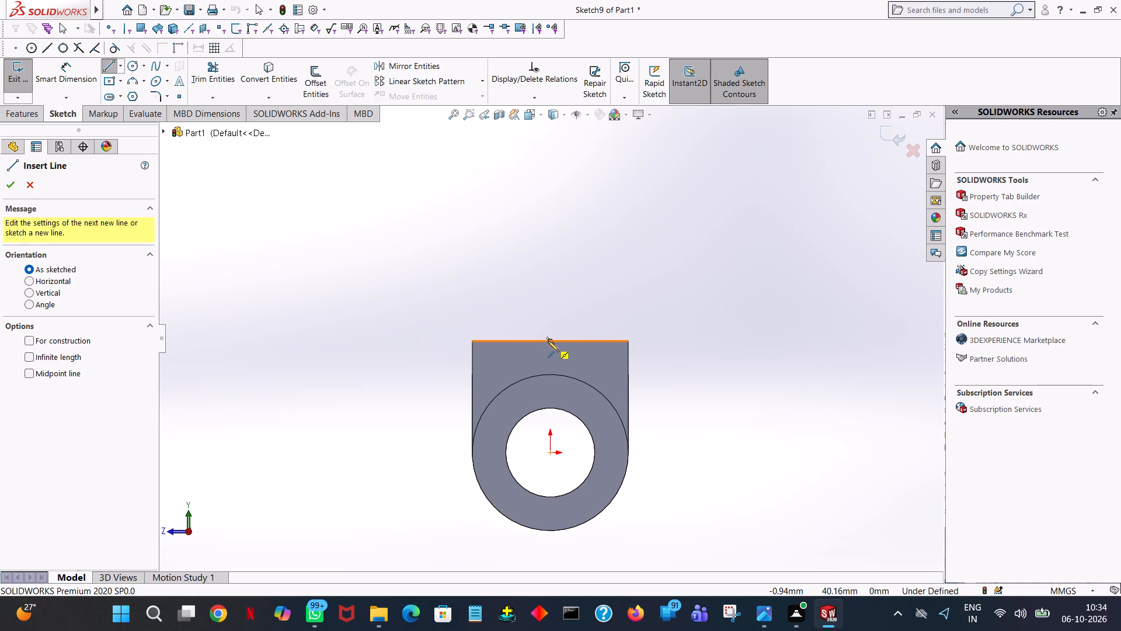
{"action": "left_click", "coordinate": [548, 341]}
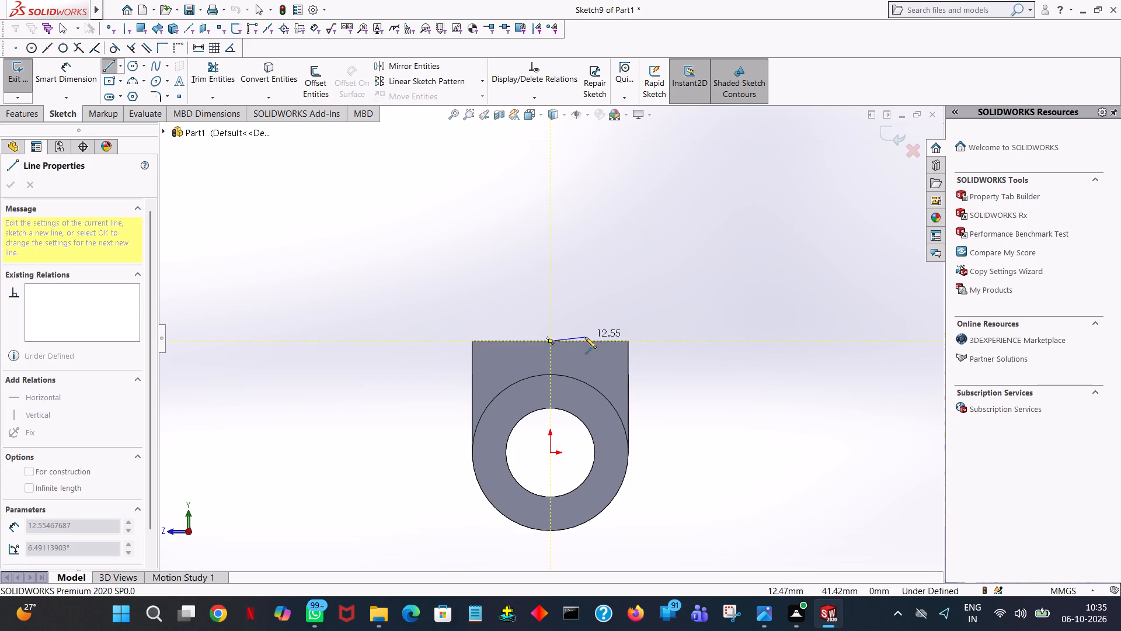
{"action": "left_click", "coordinate": [604, 342]}
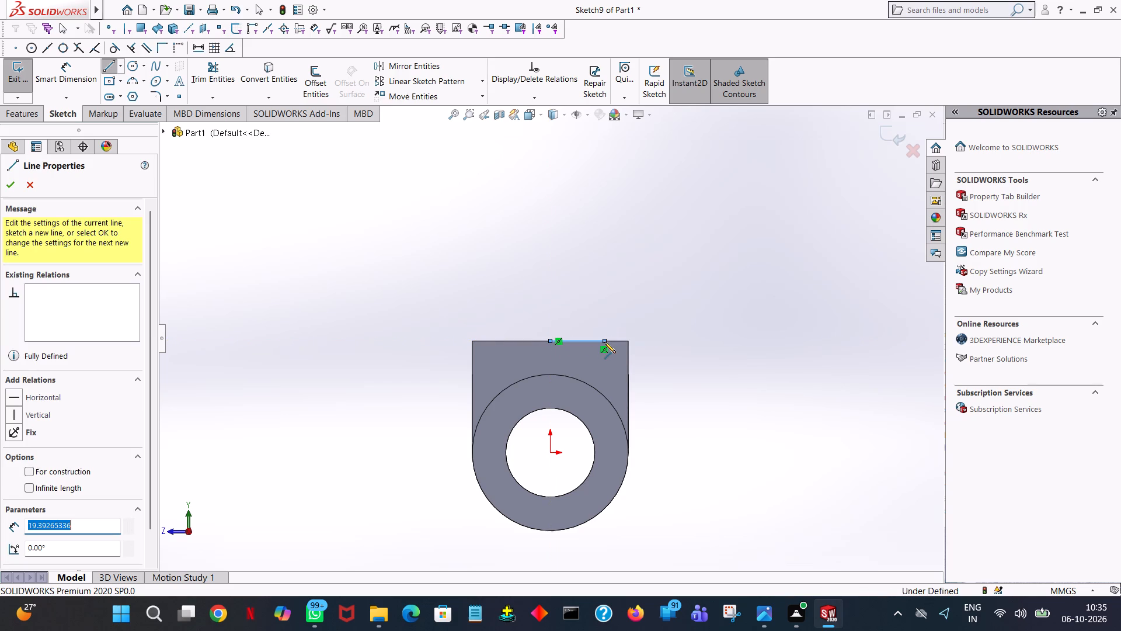
{"action": "type", "text": "25"}
{"action": "key", "text": "Return"}
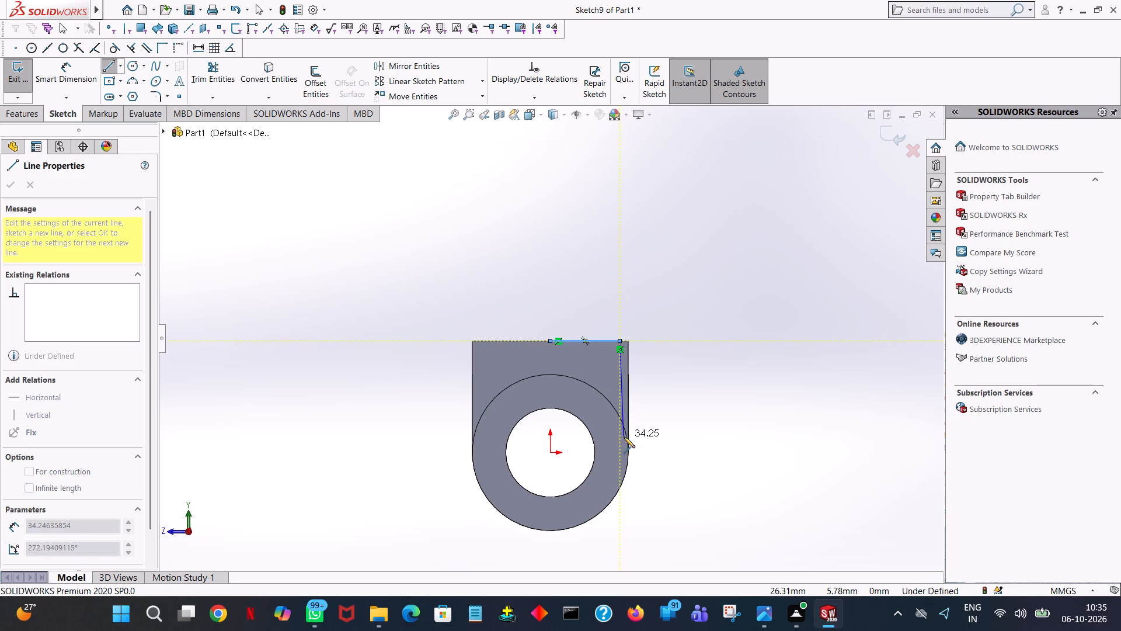
{"action": "right_click", "coordinate": [671, 394]}
{"action": "left_click", "coordinate": [693, 406]}
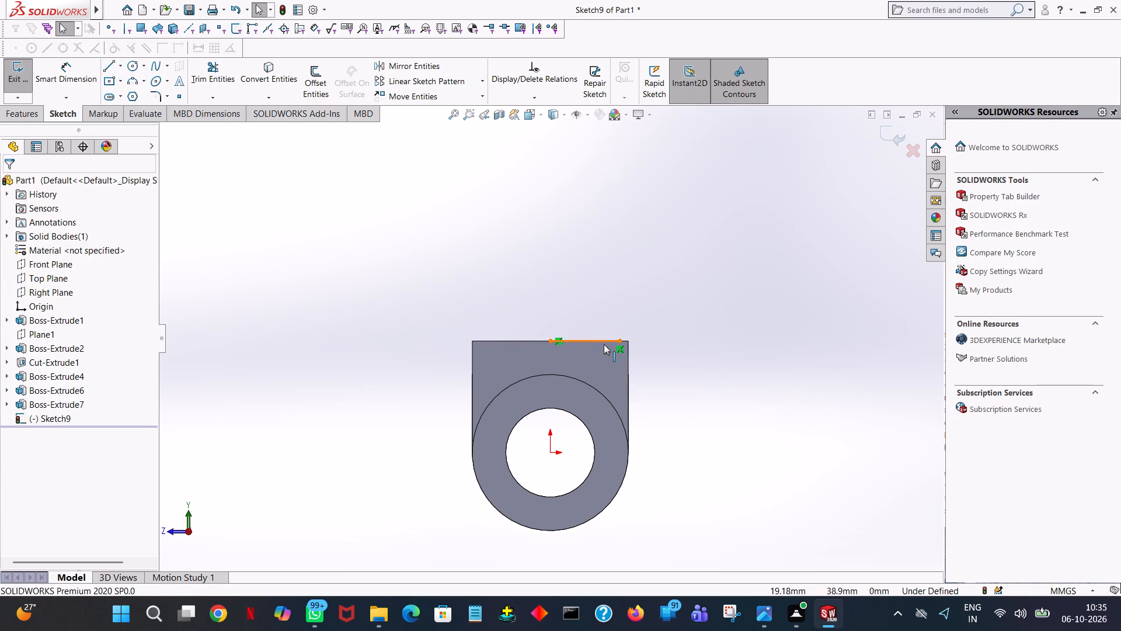
{"action": "left_click", "coordinate": [603, 340]}
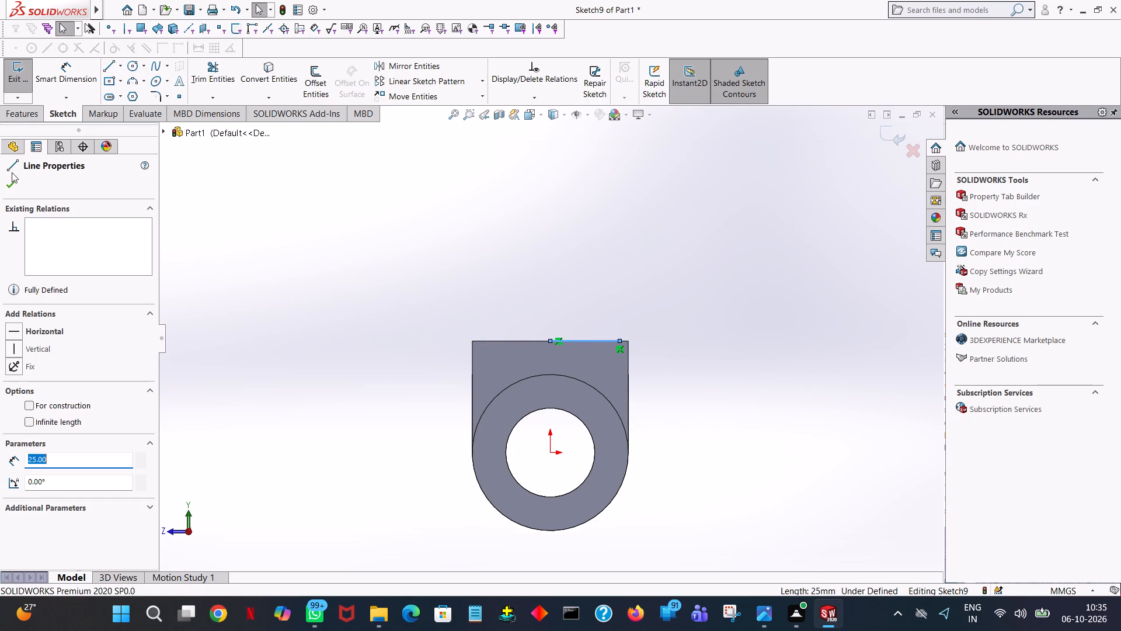
{"action": "left_click", "coordinate": [14, 186]}
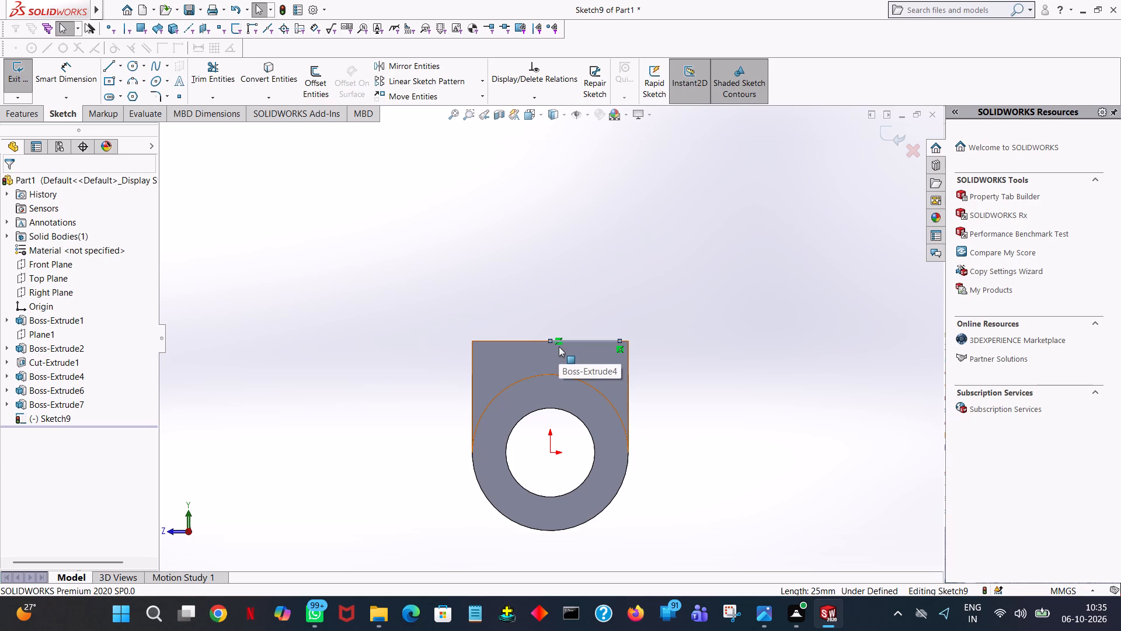
{"action": "left_click", "coordinate": [573, 312]}
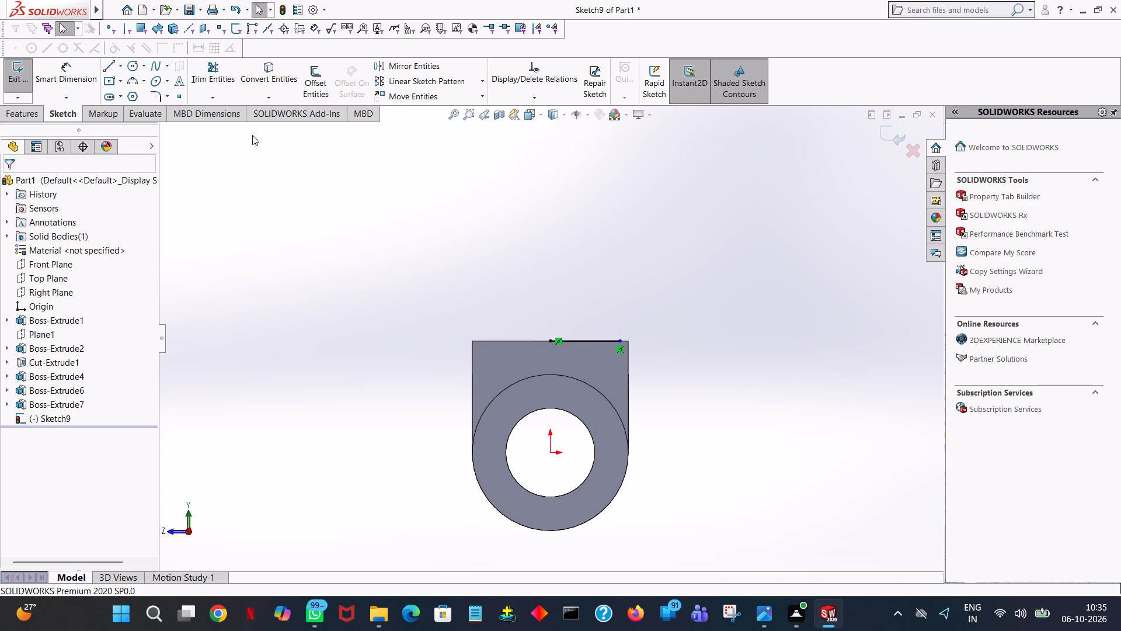
Complete the closed rectangular profile below the bridge's top edge, 50 mm wide and 32 mm deep, ending at the edge's midpoint.
{"action": "left_click", "coordinate": [112, 68]}
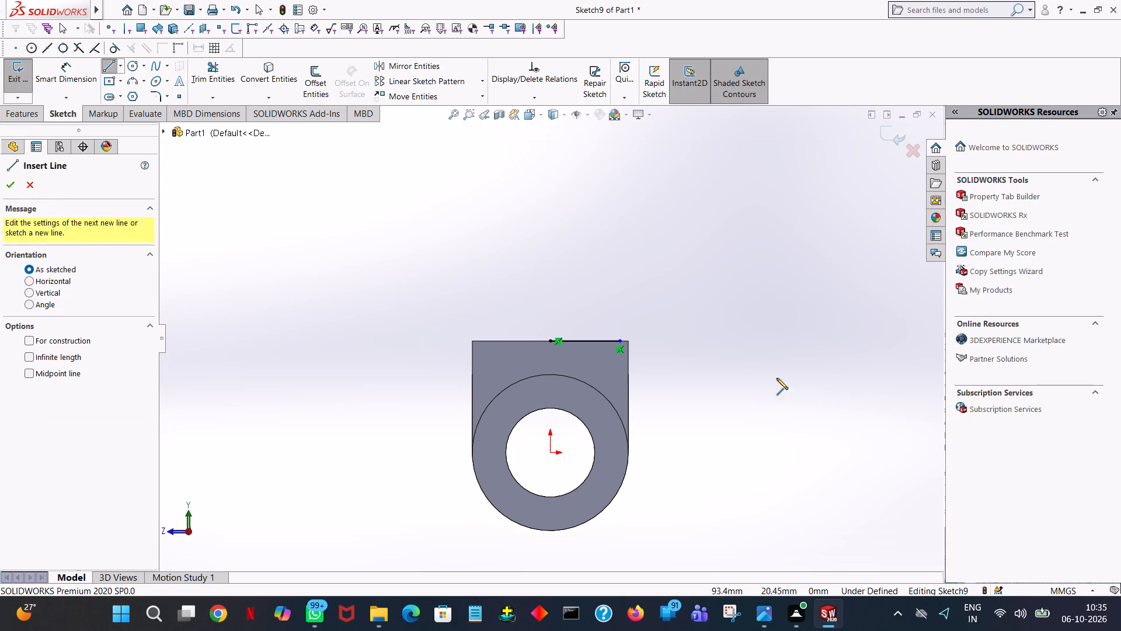
{"action": "left_click", "coordinate": [619, 344]}
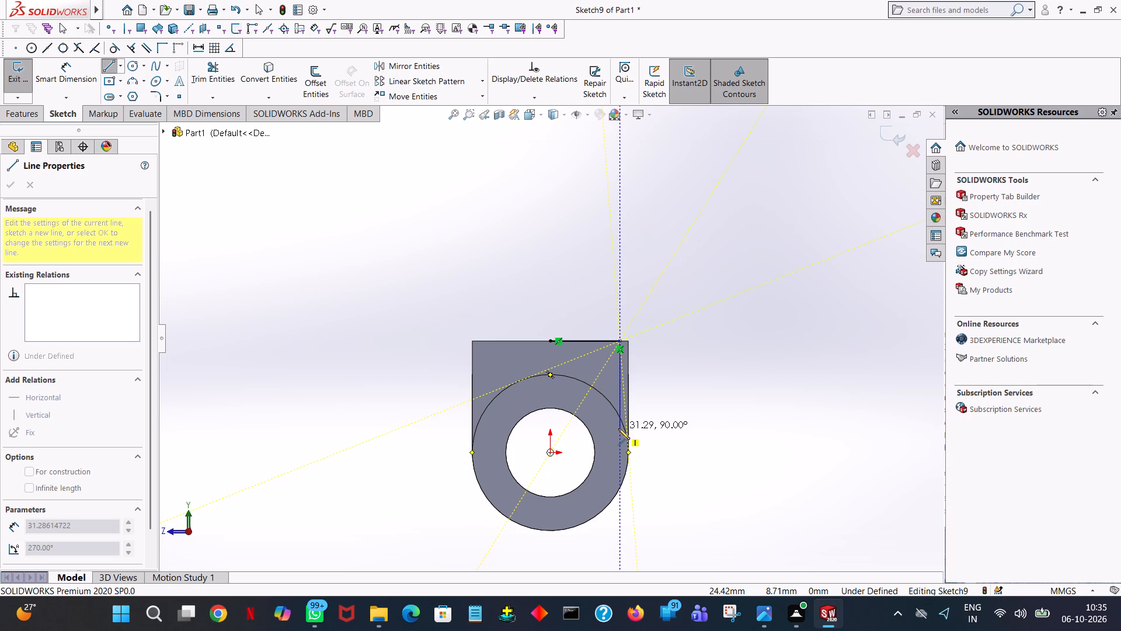
{"action": "left_click", "coordinate": [618, 428]}
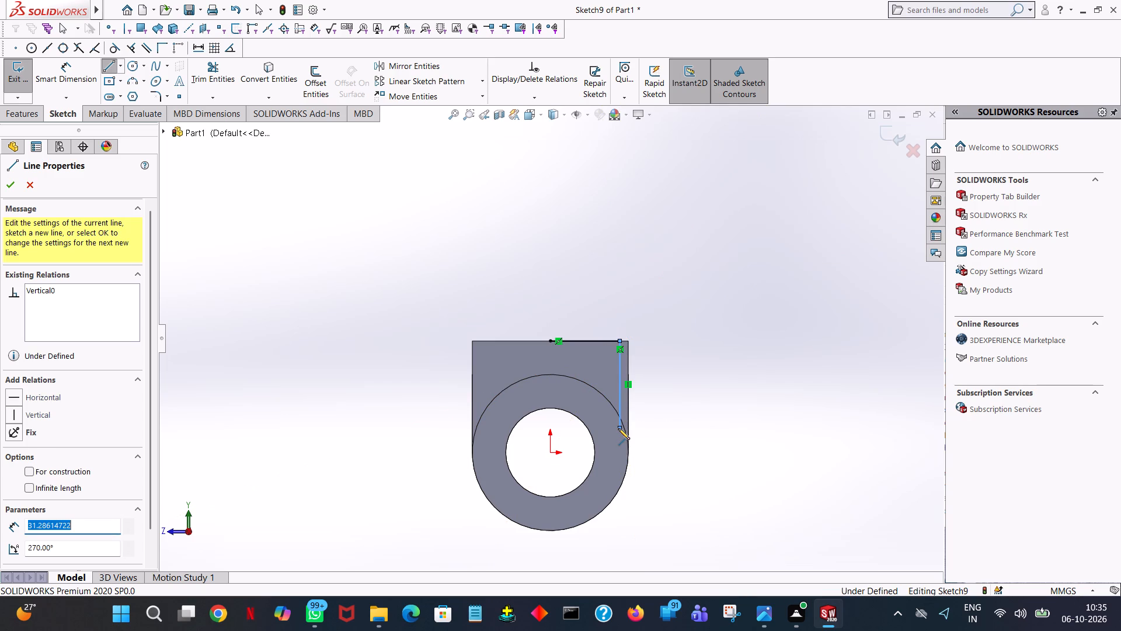
{"action": "type", "text": "32"}
{"action": "key", "text": "Return"}
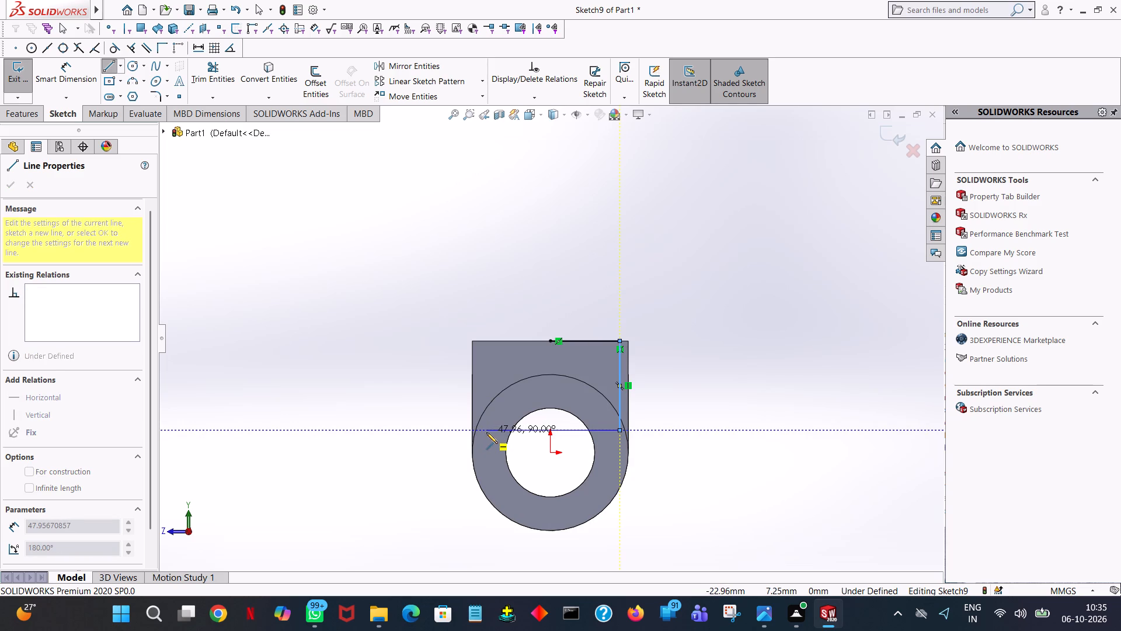
{"action": "left_click", "coordinate": [486, 432]}
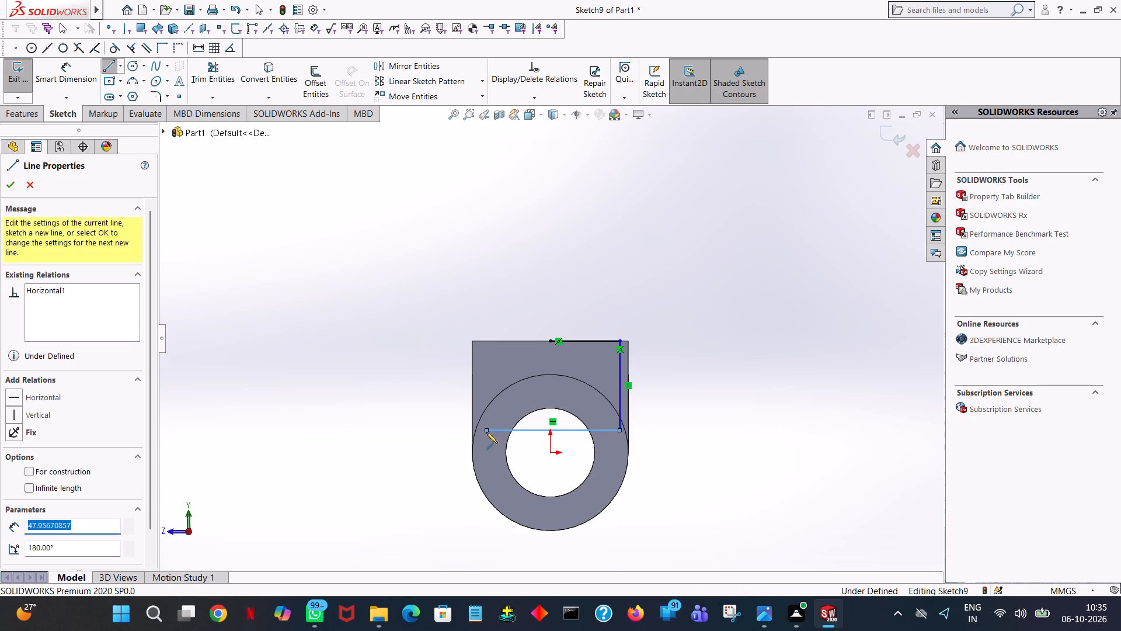
{"action": "type", "text": "50"}
{"action": "key", "text": "Return"}
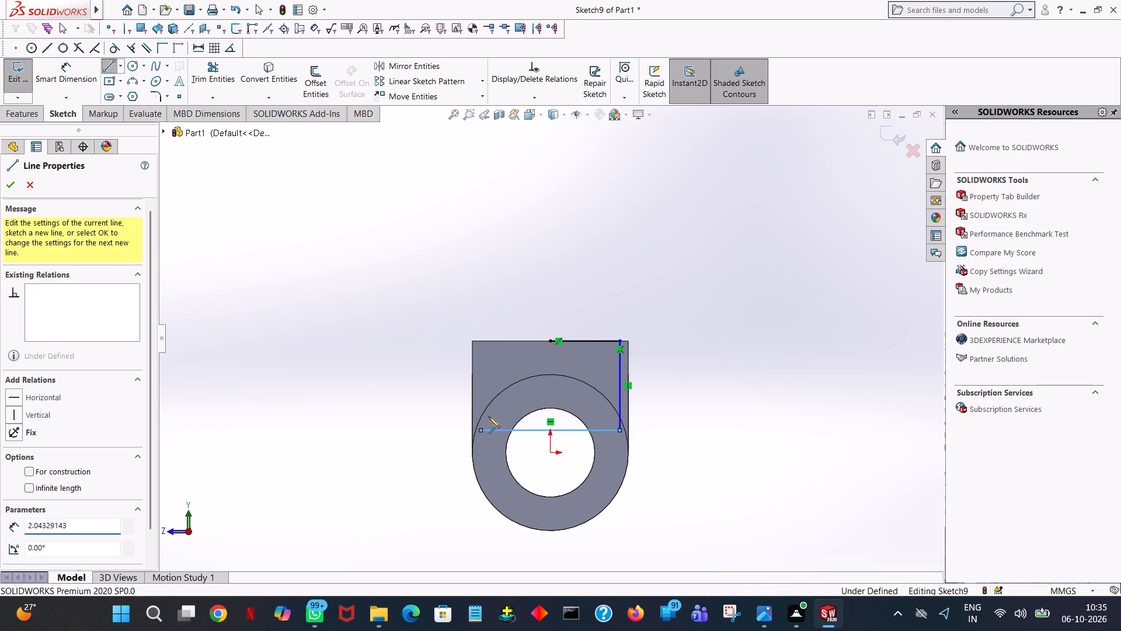
{"action": "left_click", "coordinate": [481, 341]}
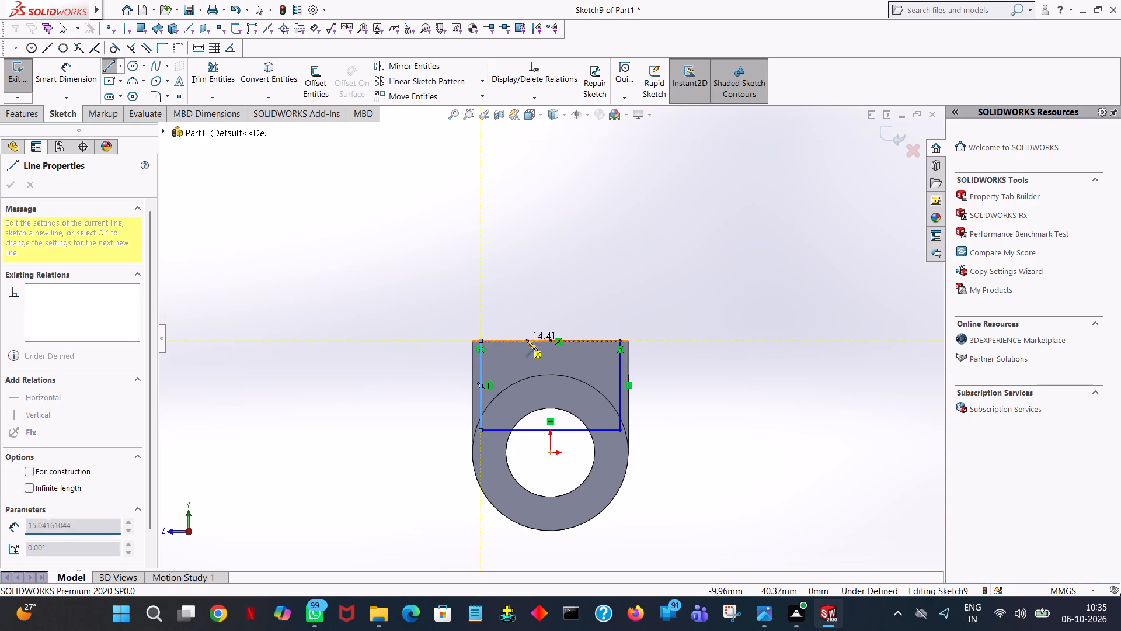
{"action": "left_click", "coordinate": [549, 339]}
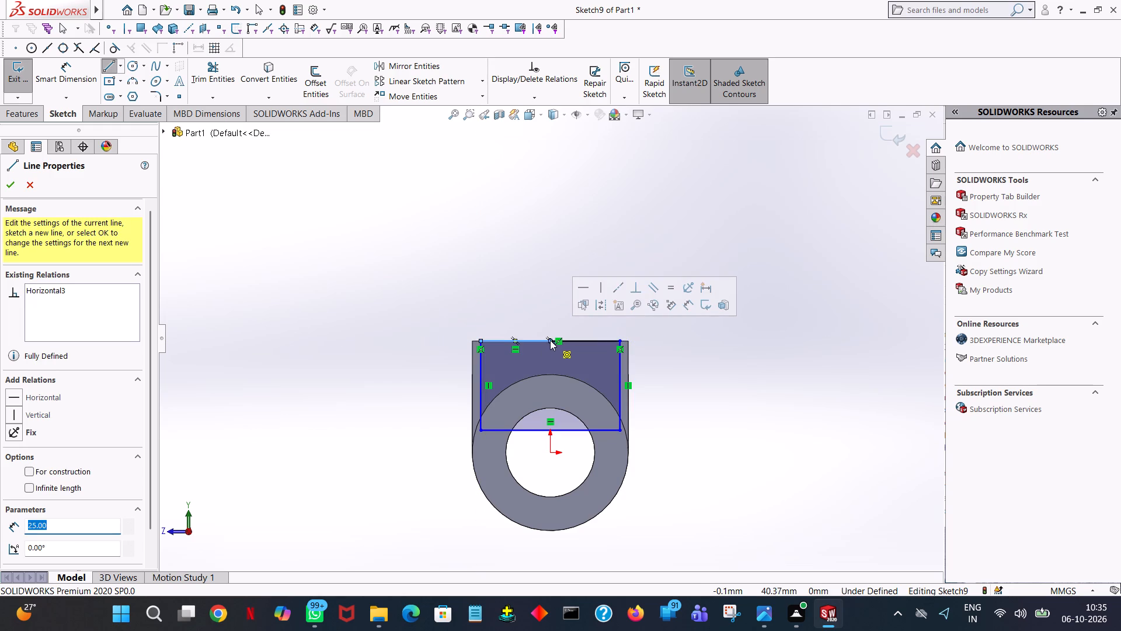
{"action": "right_click", "coordinate": [531, 262]}
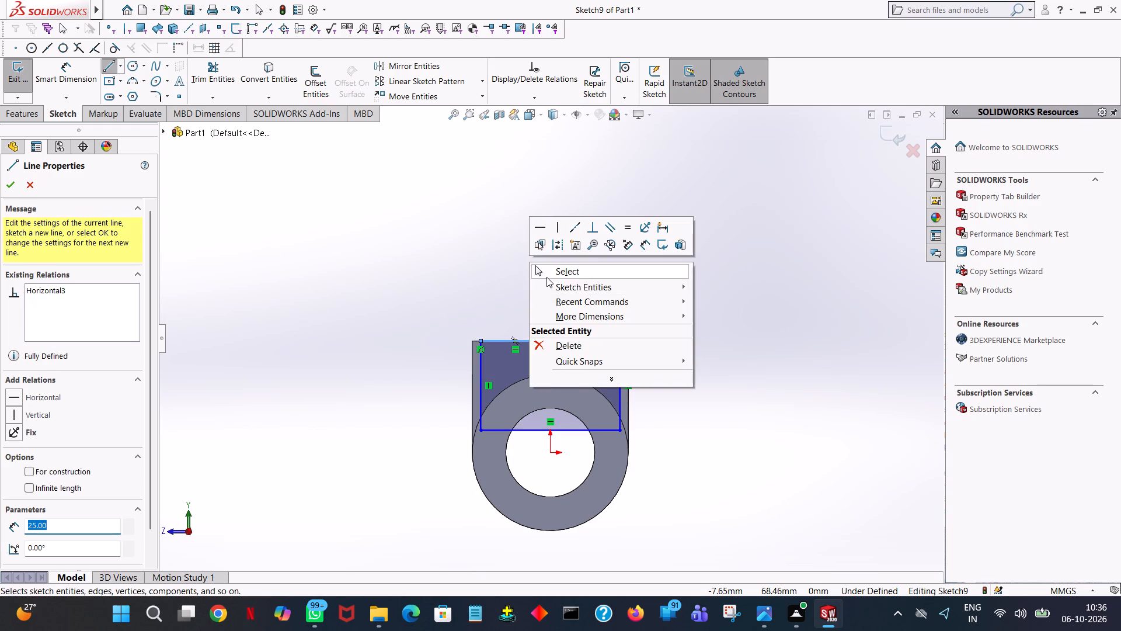
{"action": "left_click", "coordinate": [546, 277]}
{"action": "left_click", "coordinate": [532, 203]}
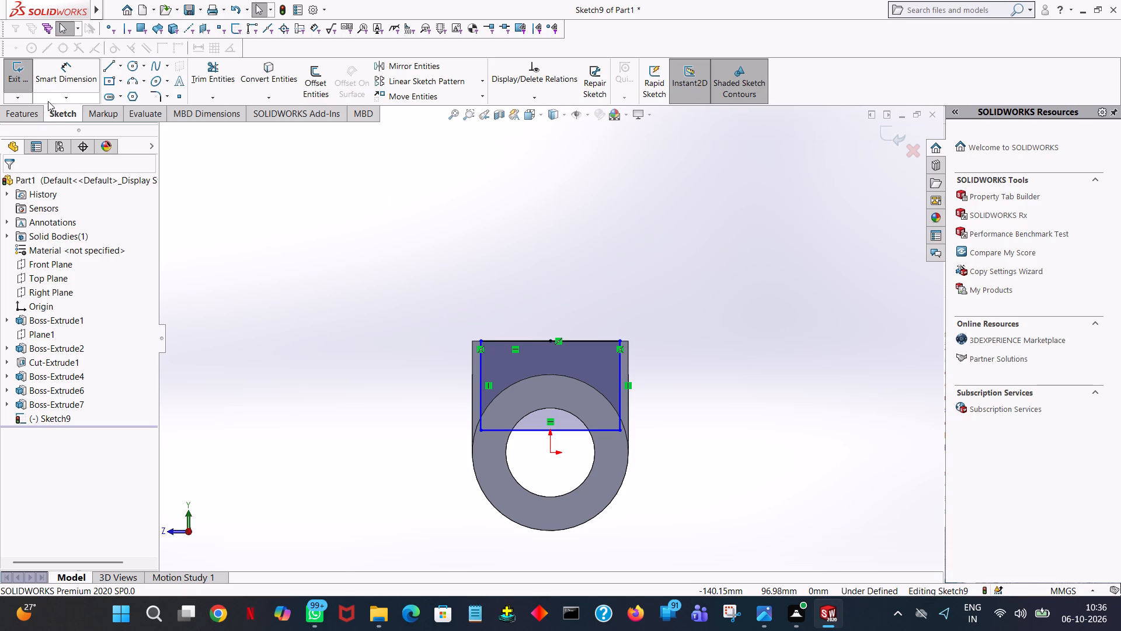
Sketch a line from the rectangle's upper corner to the adjacent bridge corner and 40 mm vertically down to the ear's outer circle.
{"action": "left_click", "coordinate": [107, 61]}
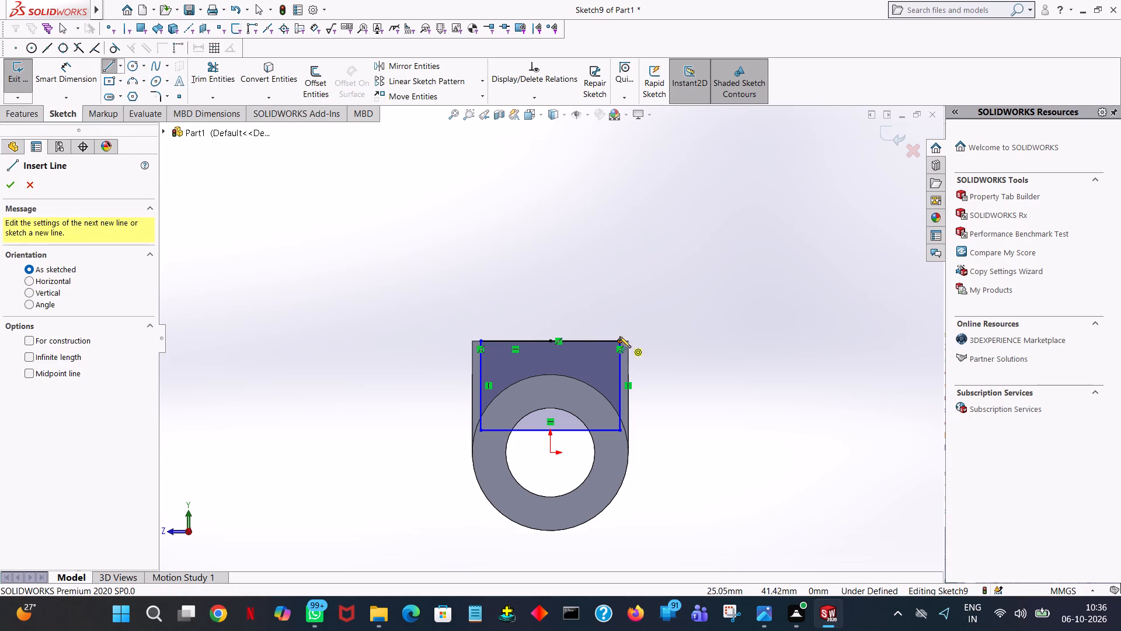
{"action": "left_click", "coordinate": [620, 340]}
{"action": "left_click", "coordinate": [627, 340]}
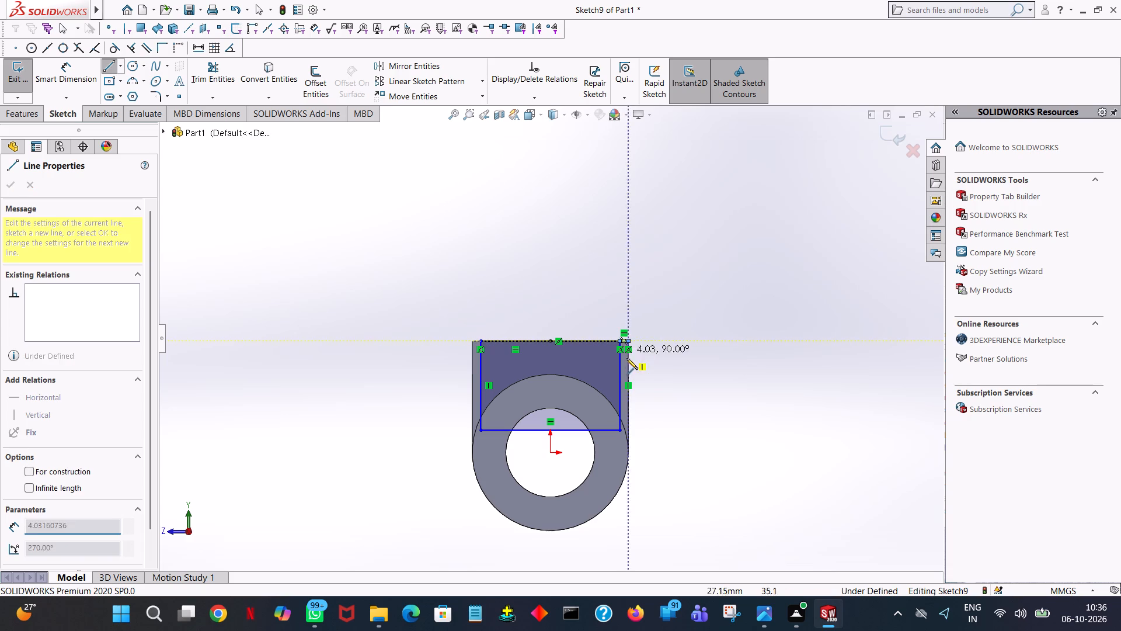
{"action": "left_click", "coordinate": [629, 452]}
{"action": "right_click", "coordinate": [629, 452]}
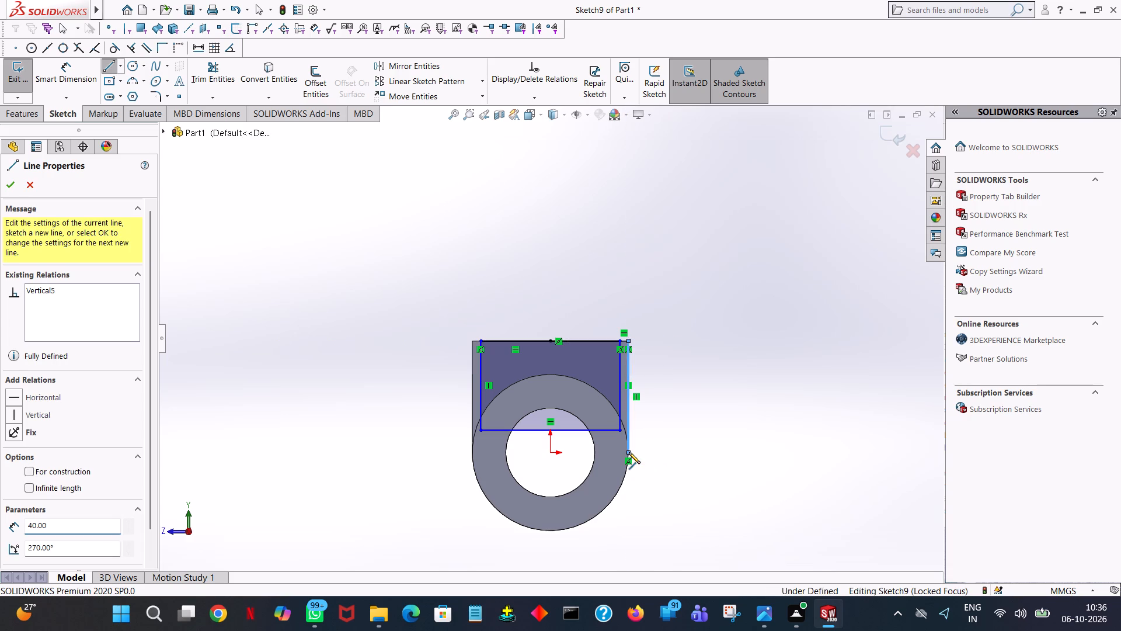
{"action": "left_click", "coordinate": [652, 457]}
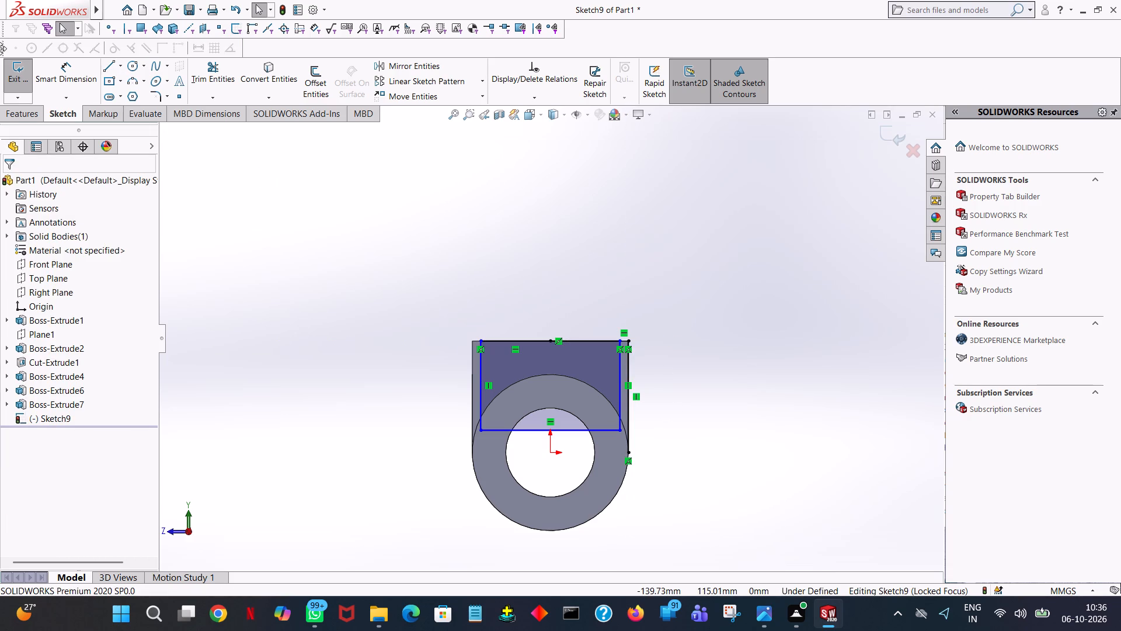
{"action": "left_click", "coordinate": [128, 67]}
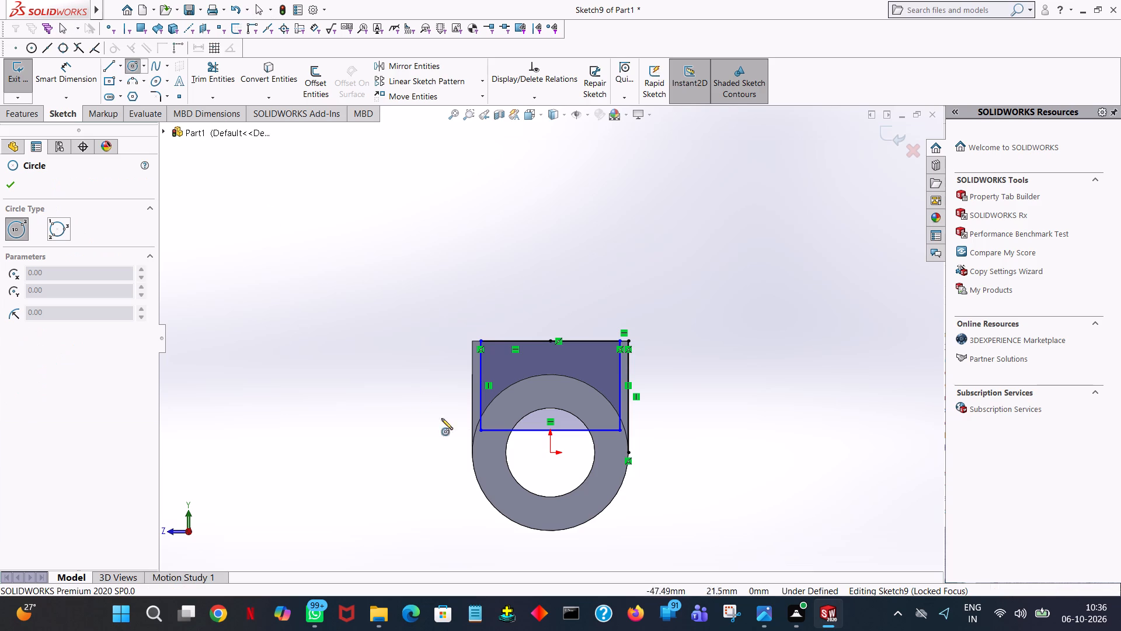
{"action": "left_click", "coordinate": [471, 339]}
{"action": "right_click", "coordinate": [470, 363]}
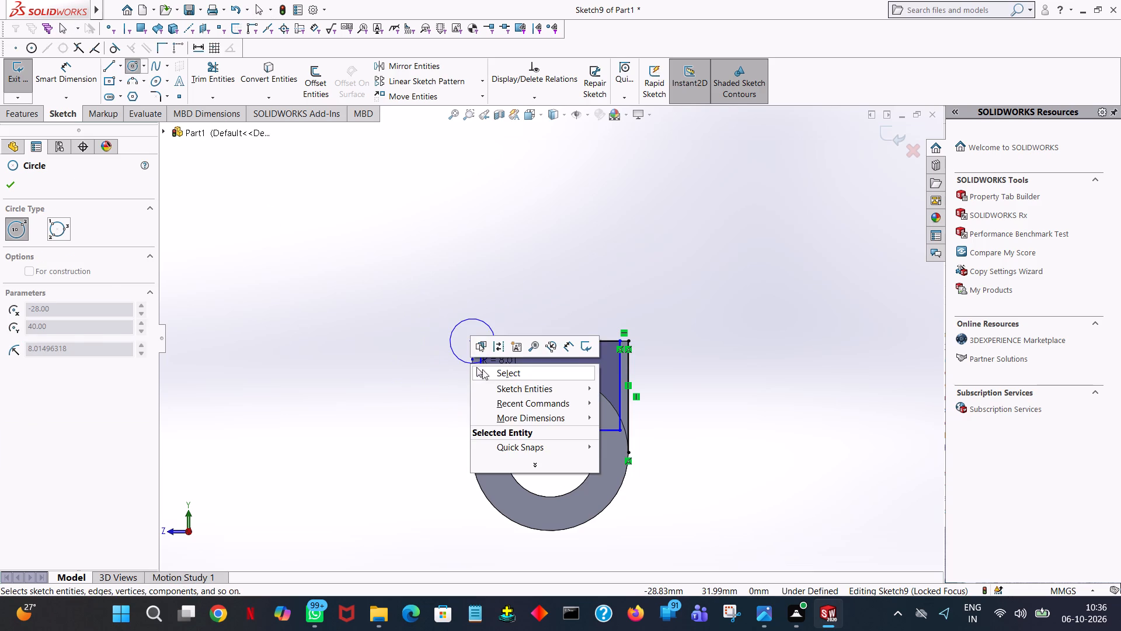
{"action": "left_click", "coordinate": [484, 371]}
Sketch a 40 mm vertical line from the opposite bridge corner down to the ear's outer circle.
{"action": "left_click", "coordinate": [107, 67]}
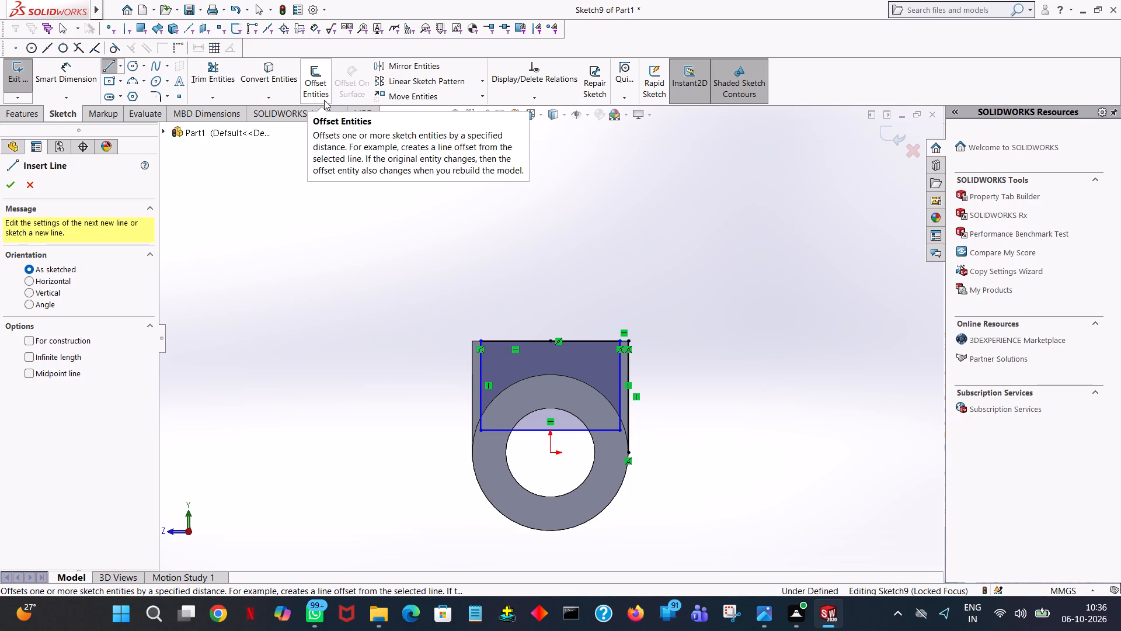
{"action": "left_click", "coordinate": [471, 343]}
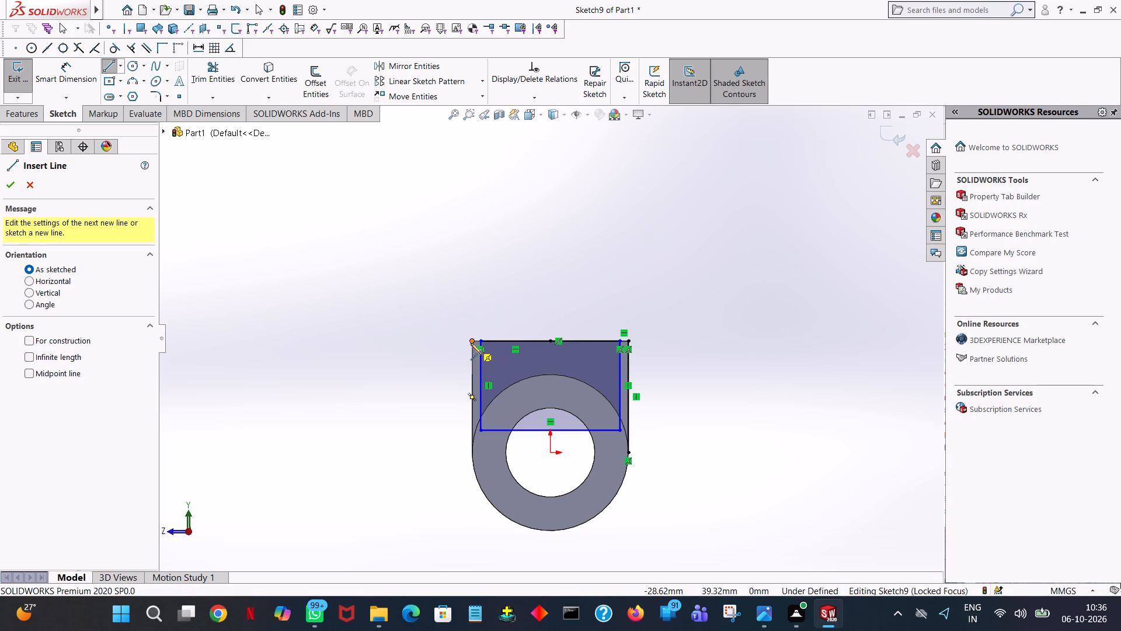
{"action": "left_click", "coordinate": [471, 453]}
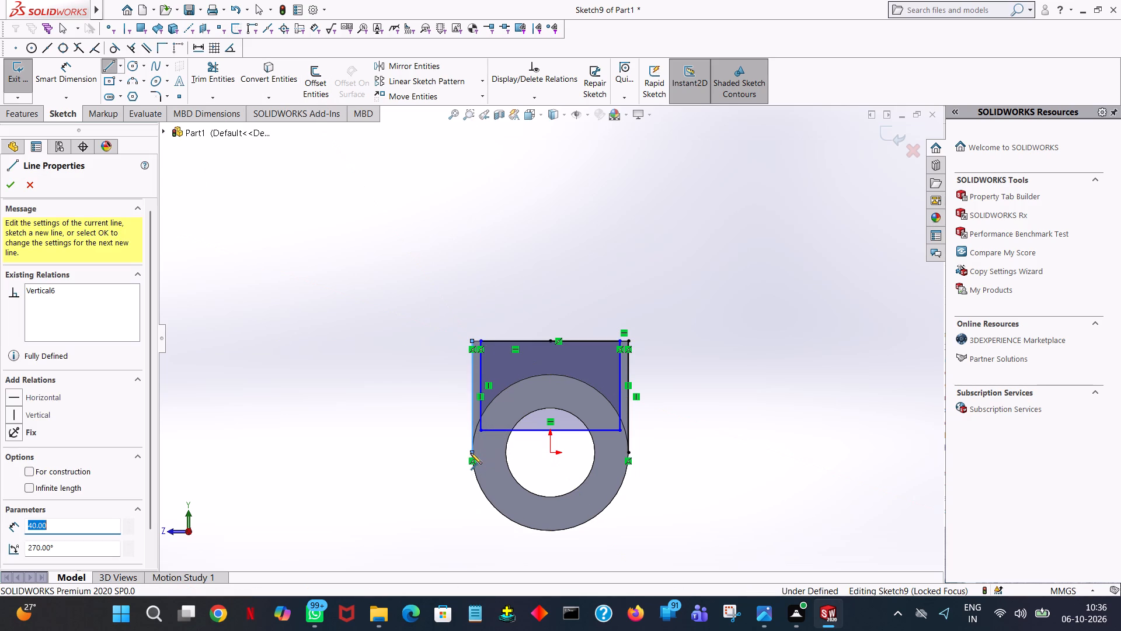
{"action": "right_click", "coordinate": [471, 453]}
{"action": "left_click", "coordinate": [494, 460]}
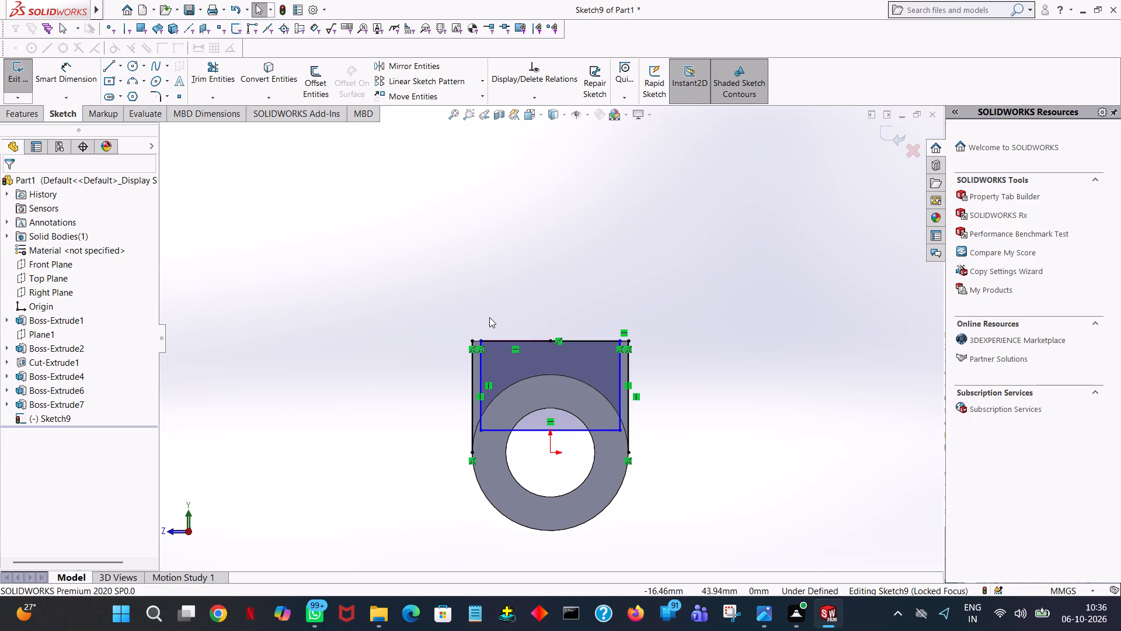
Sketch a circle centred on the origin with a radius of 56/2 mm over the ear's outer edge.
{"action": "left_click", "coordinate": [132, 67]}
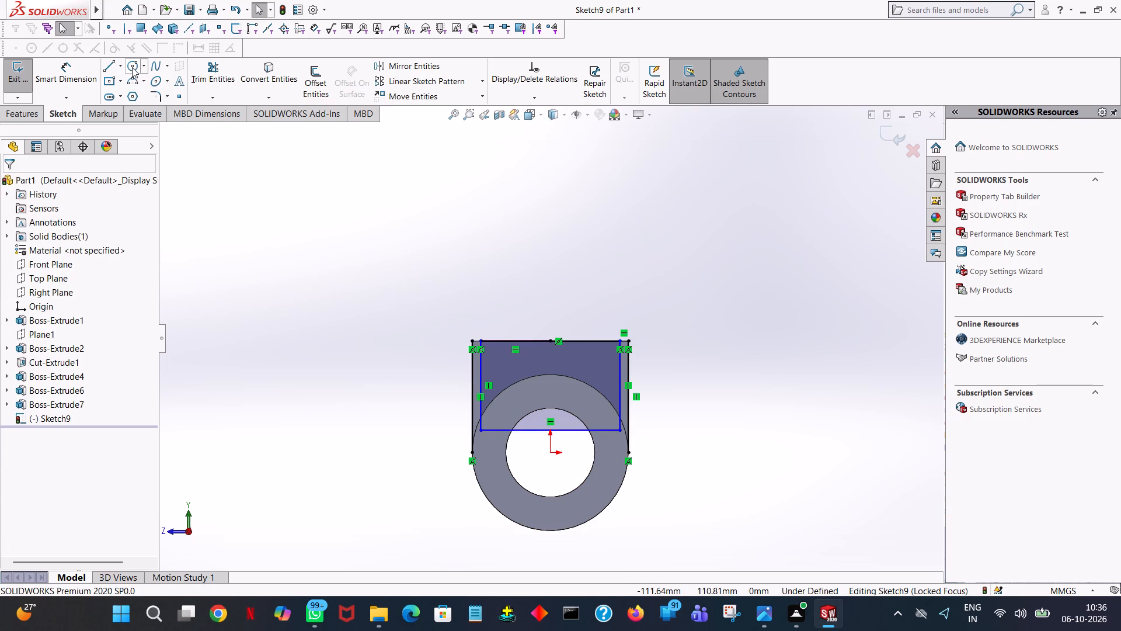
{"action": "left_click", "coordinate": [549, 452]}
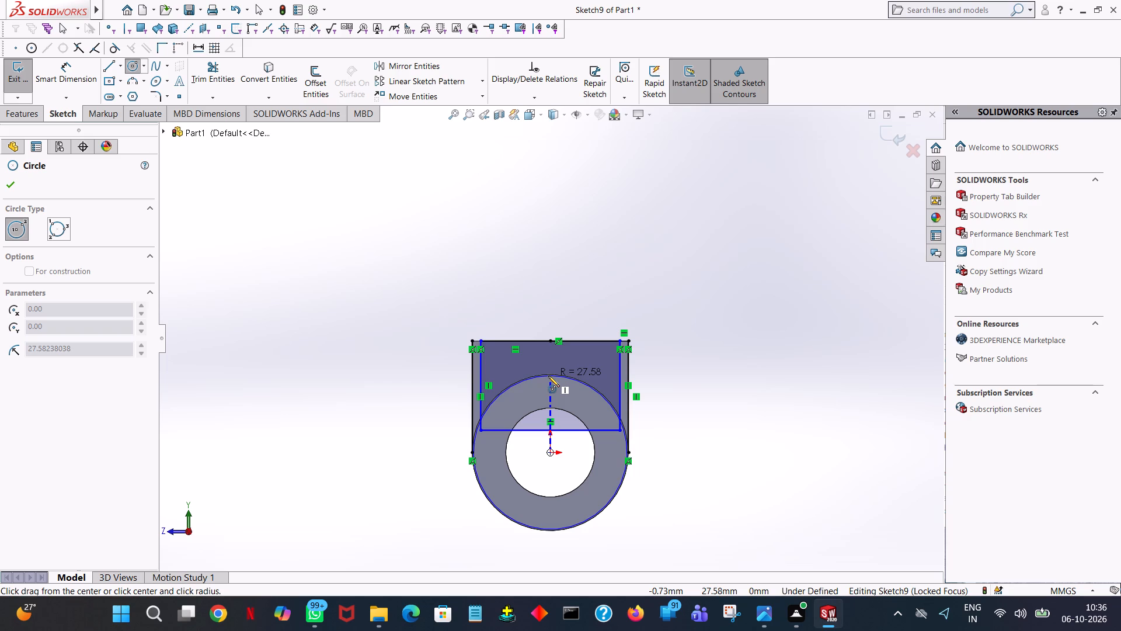
{"action": "left_click", "coordinate": [548, 376]}
{"action": "type", "text": "56/2"}
{"action": "key", "text": "Return"}
{"action": "right_click", "coordinate": [548, 376]}
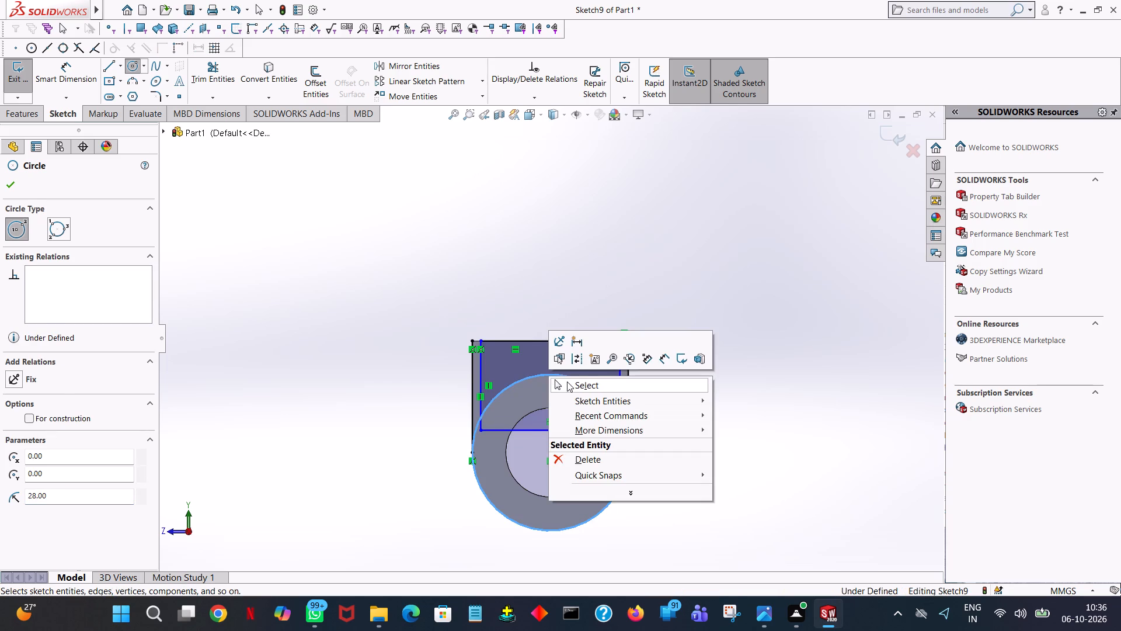
{"action": "left_click", "coordinate": [567, 382]}
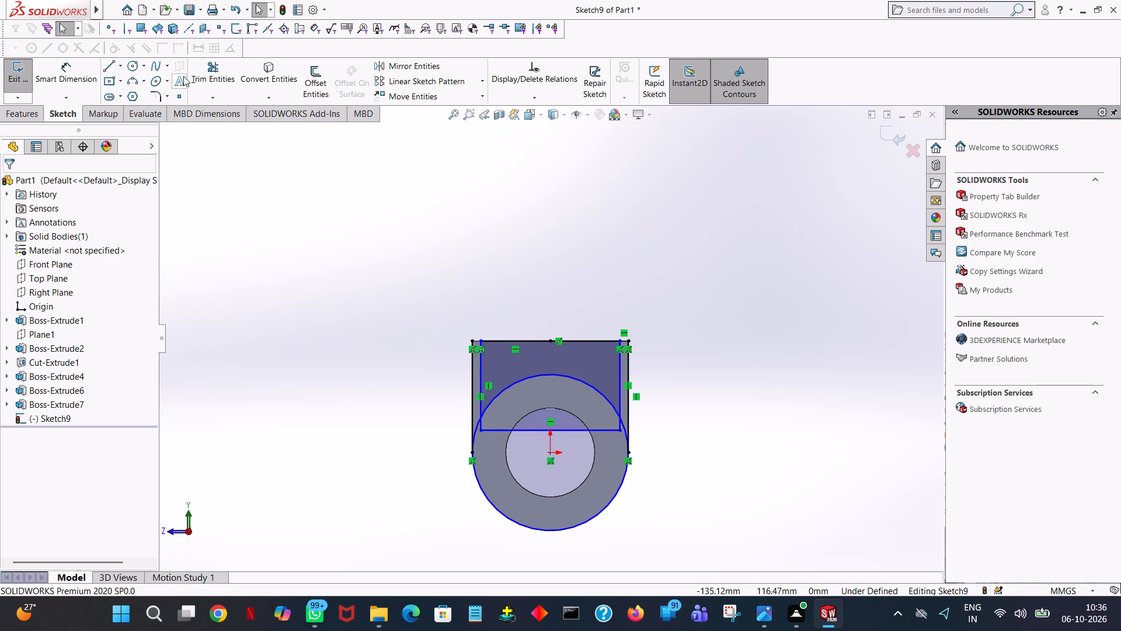
Trim the circle's lower half and its upper arc inside the rectangle, keeping only the two short side arcs.
{"action": "left_click", "coordinate": [208, 67]}
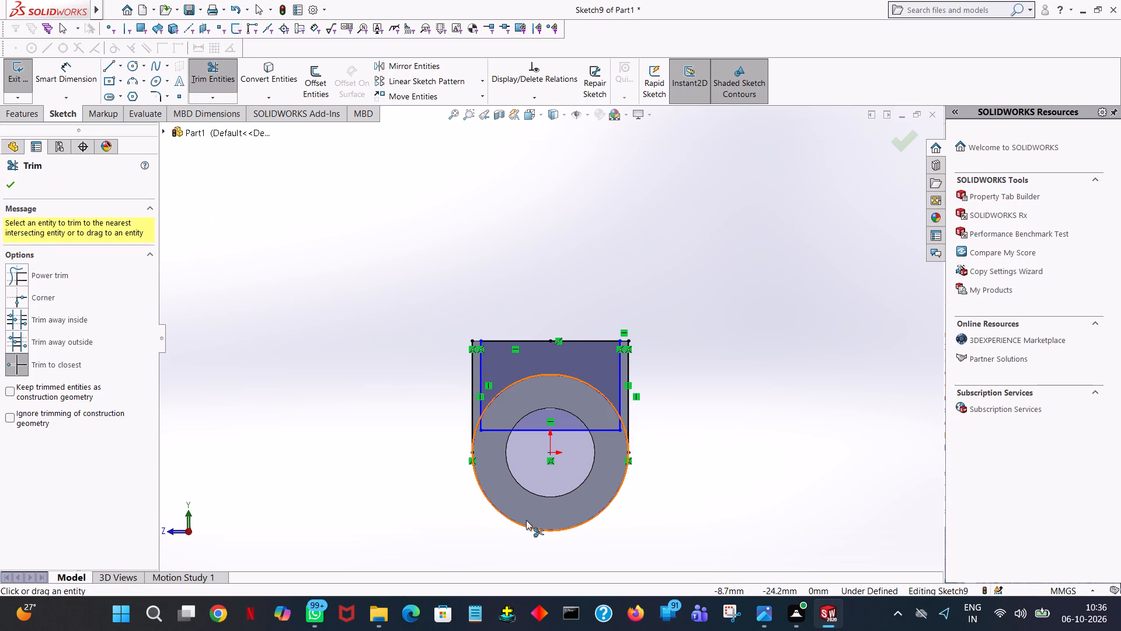
{"action": "left_click", "coordinate": [526, 526]}
{"action": "scroll", "coordinate": [526, 526], "scroll_direction": "down", "scroll_amount": 2, "text": "ctrl"}
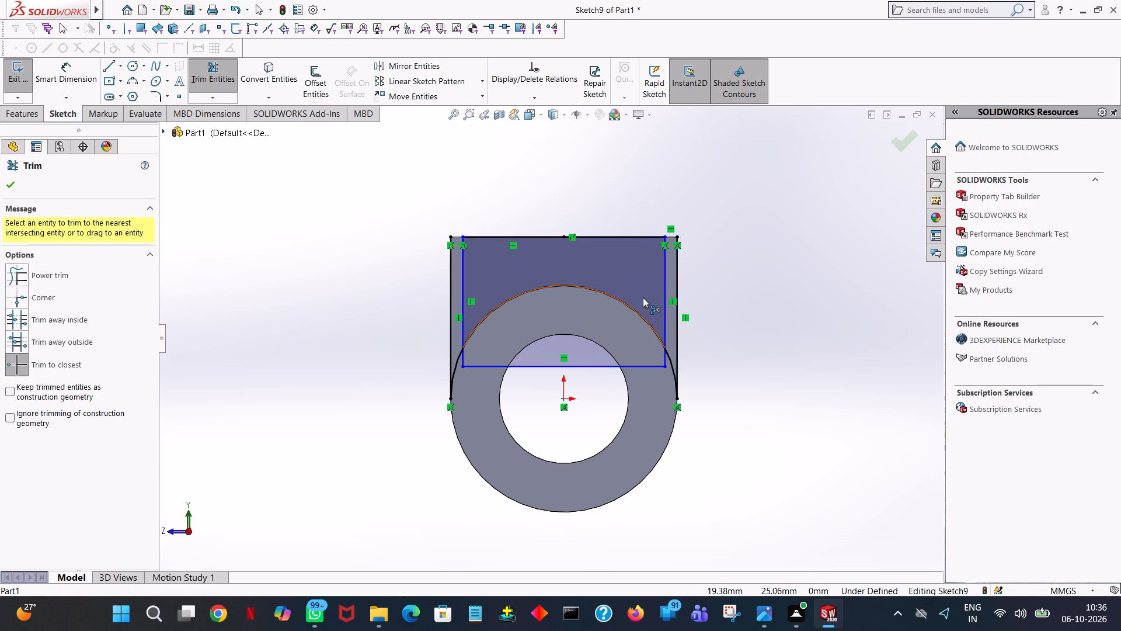
{"action": "scroll", "coordinate": [626, 295], "scroll_direction": "down", "scroll_amount": 2, "text": "ctrl"}
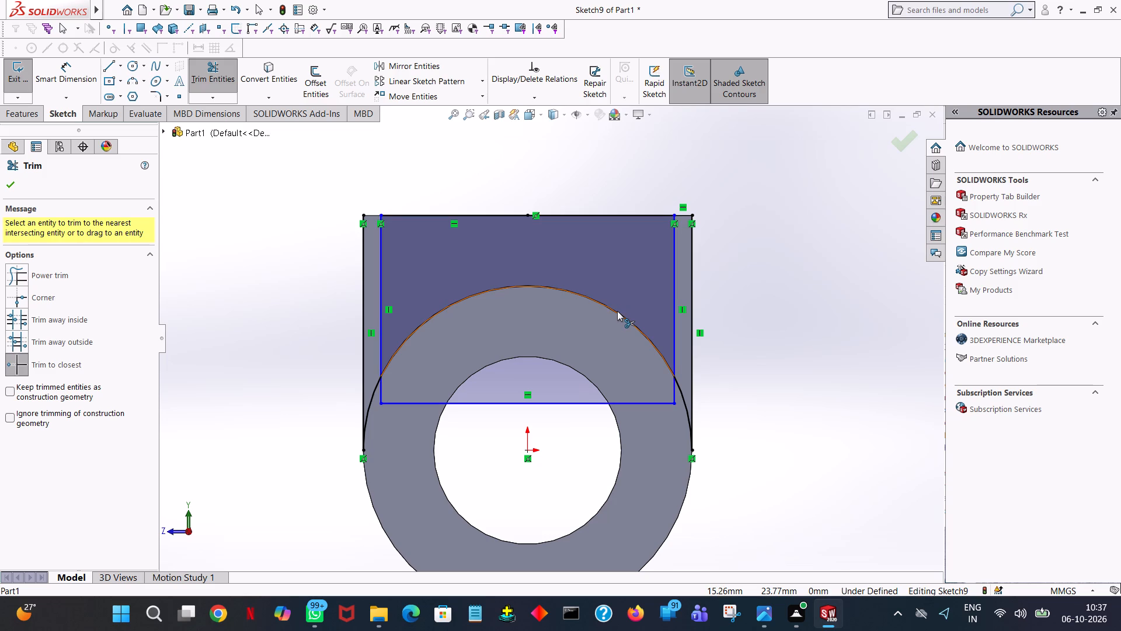
{"action": "left_click", "coordinate": [617, 311]}
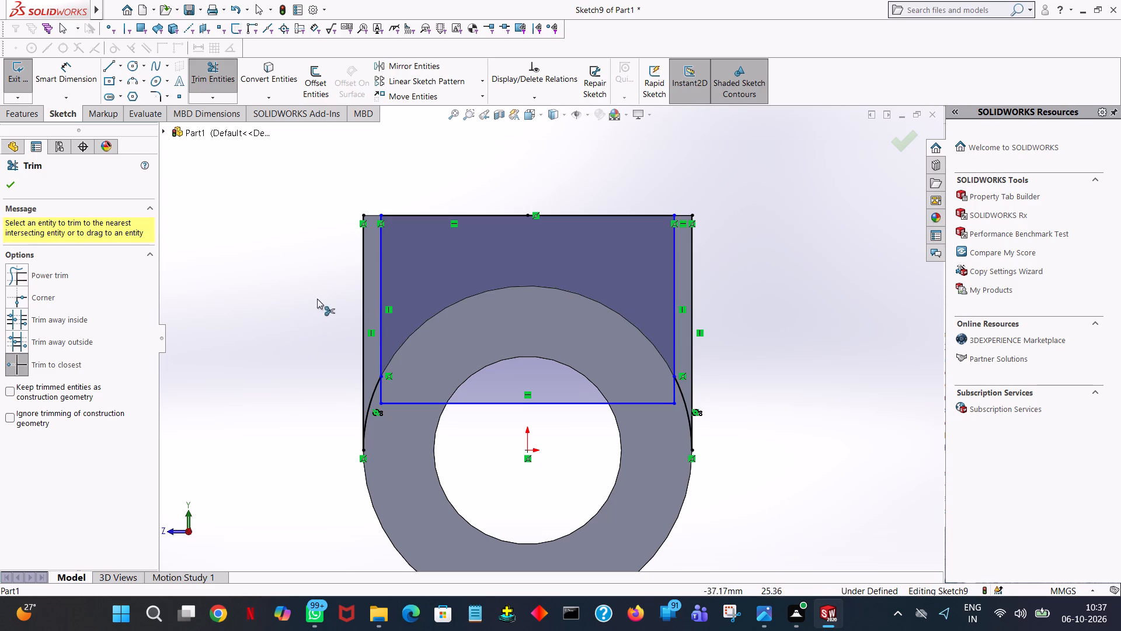
{"action": "left_click", "coordinate": [11, 181]}
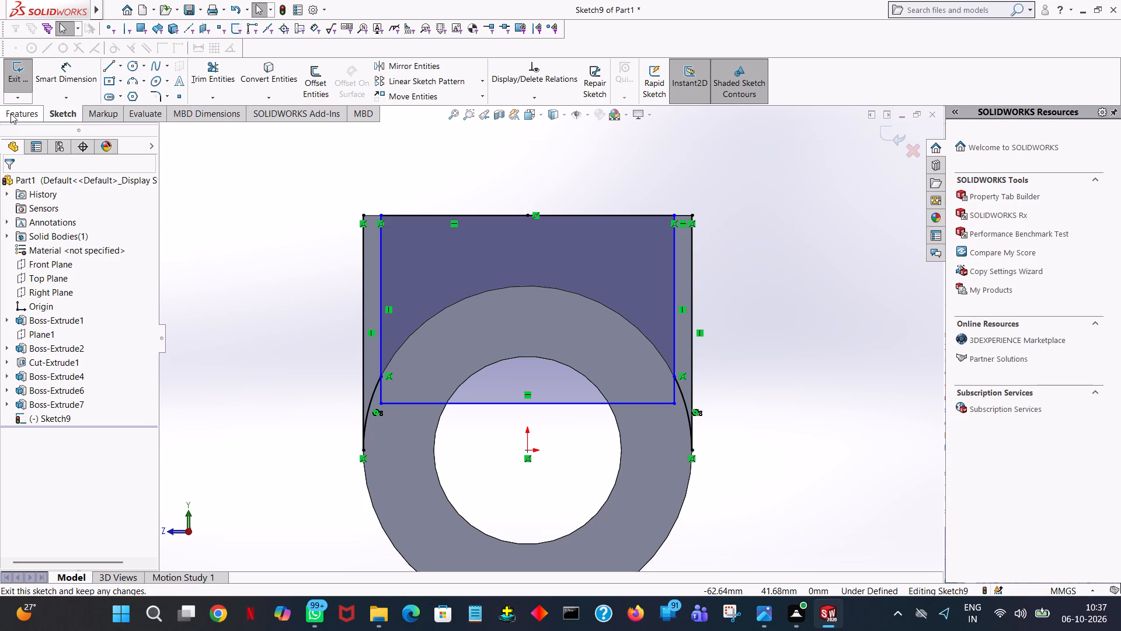
Cut the two narrow side regions of the sketch 74 mm deep along the bridge with a blind Extruded Cut.
{"action": "left_click", "coordinate": [11, 113]}
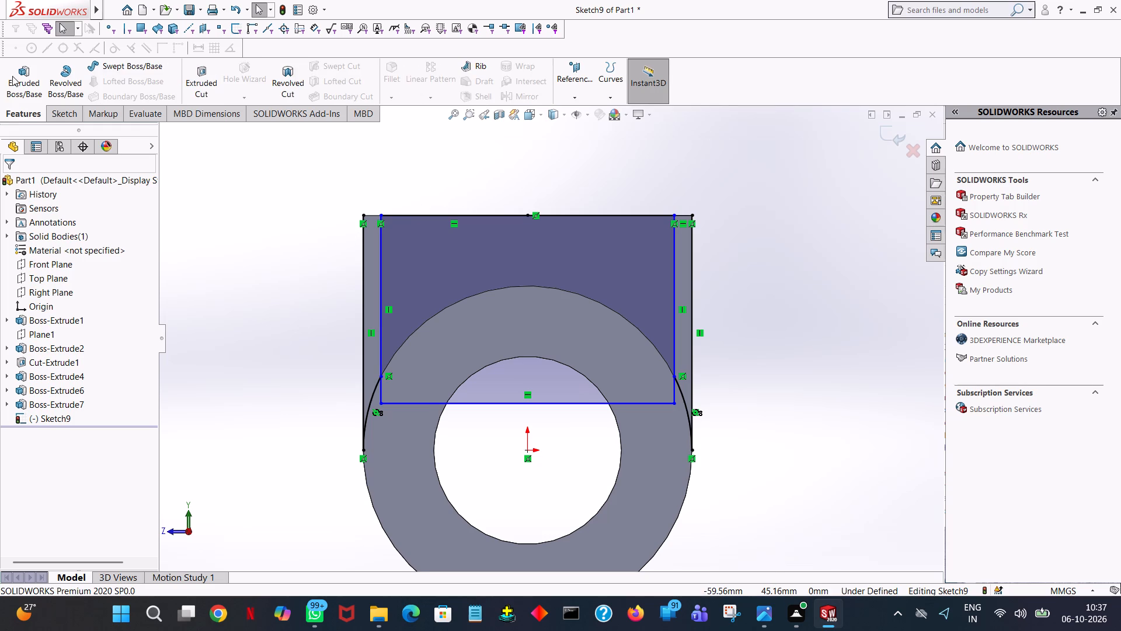
{"action": "left_click", "coordinate": [196, 82]}
{"action": "left_click", "coordinate": [374, 295]}
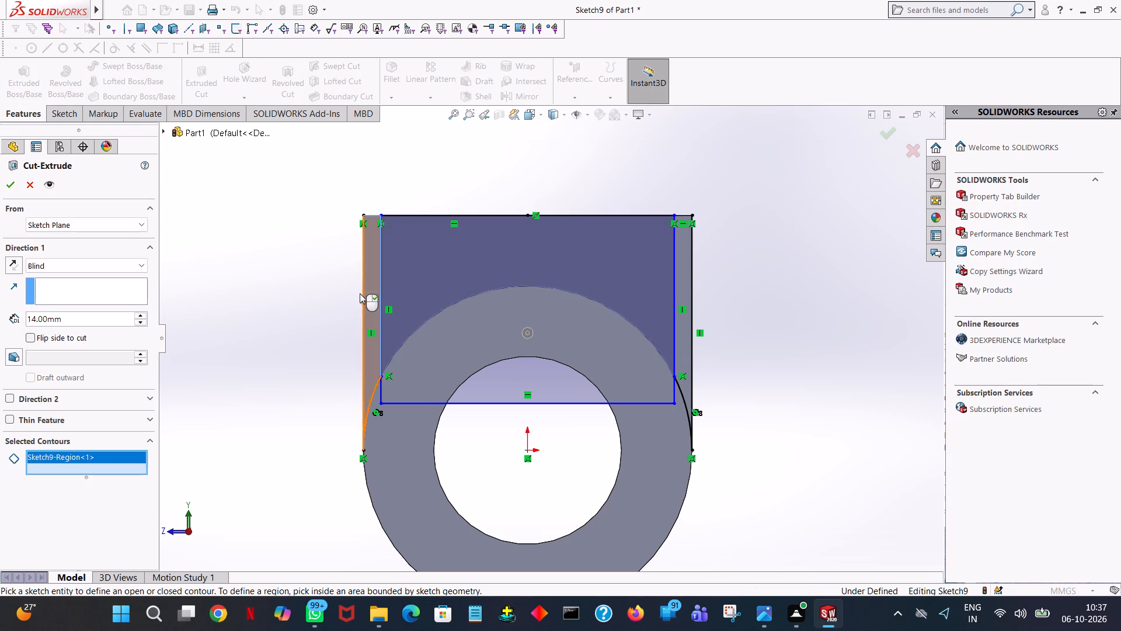
{"action": "left_click", "coordinate": [681, 328]}
{"action": "middle_click_drag", "start_coordinate": [720, 328], "coordinate": [774, 367]}
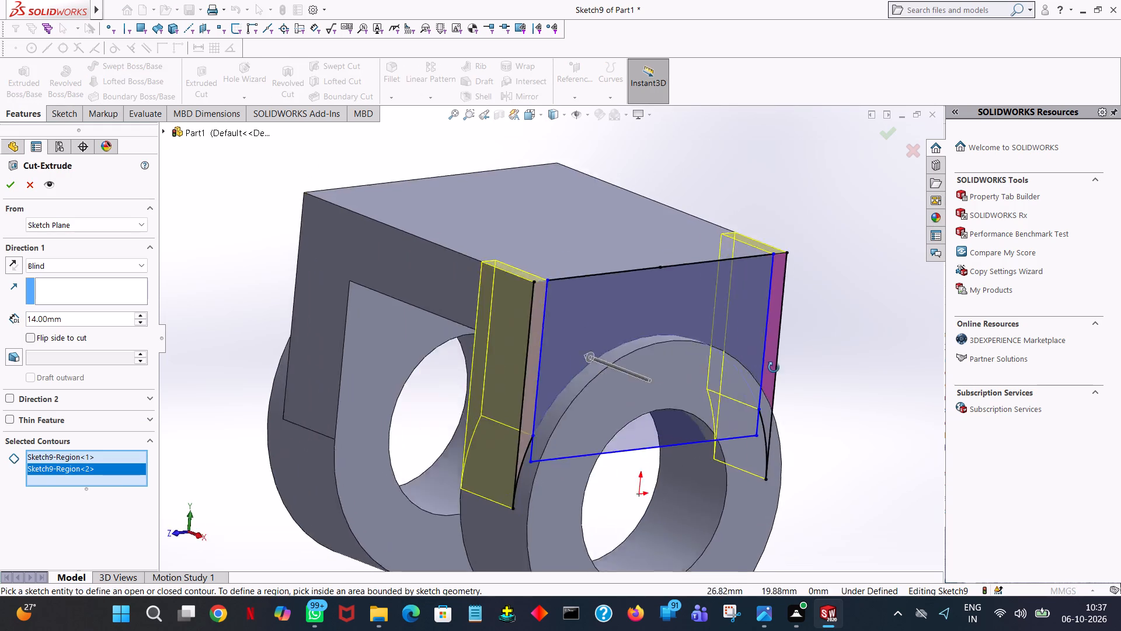
{"action": "middle_click_drag", "start_coordinate": [774, 367], "coordinate": [817, 365]}
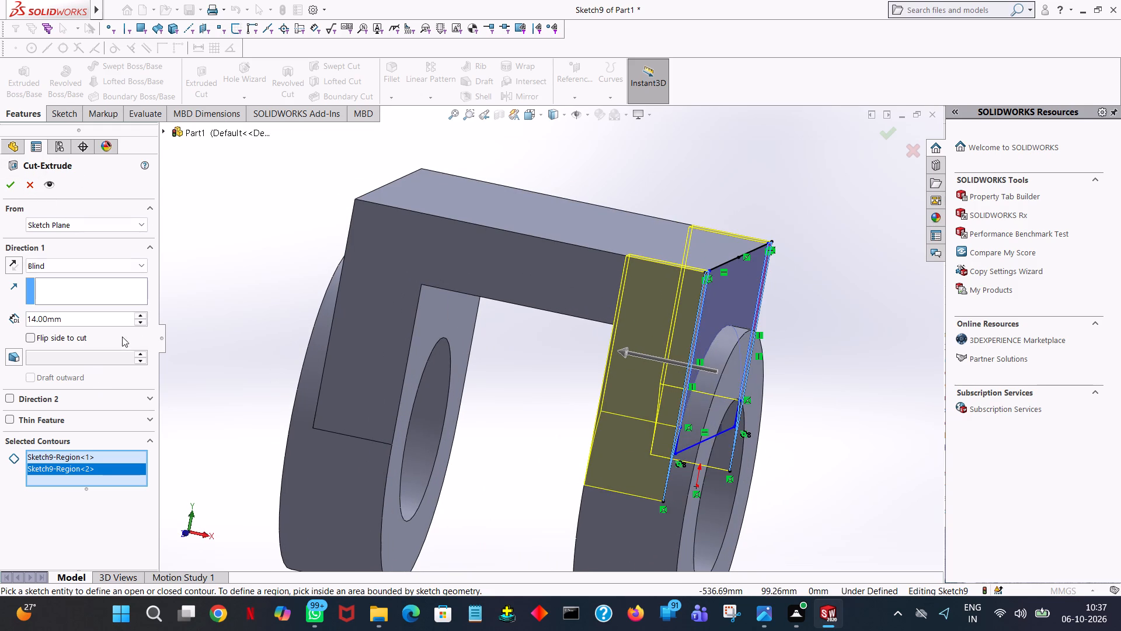
{"action": "triple_click", "coordinate": [139, 312]}
{"action": "triple_click", "coordinate": [139, 312]}
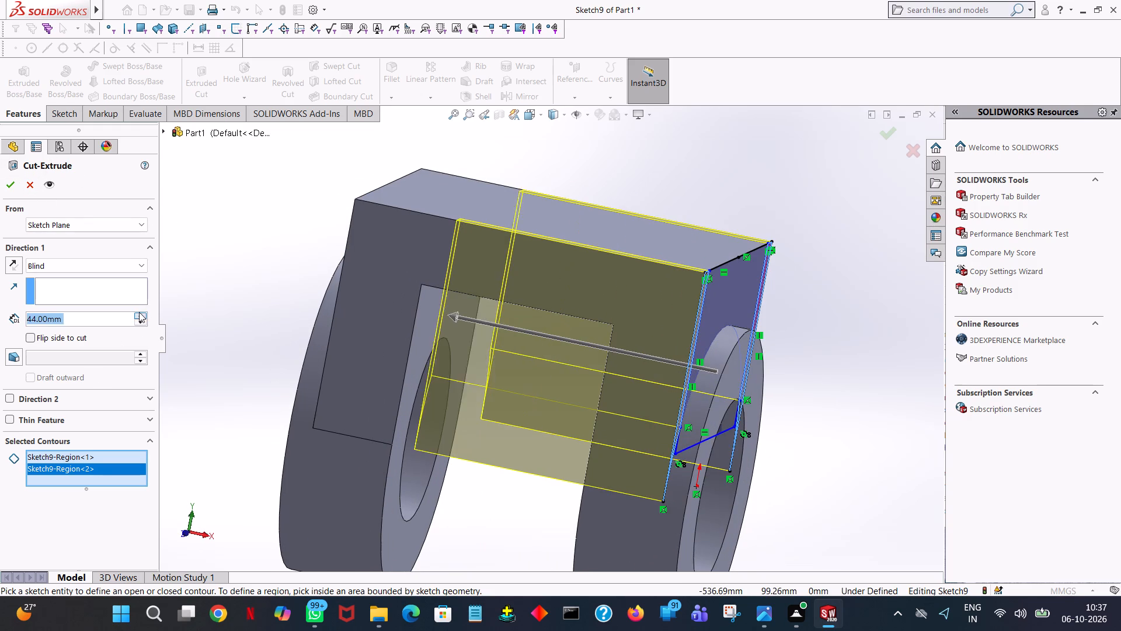
{"action": "left_click", "coordinate": [8, 183]}
{"action": "left_click", "coordinate": [709, 165]}
Start an Extruded Boss/Base sketch on the flat end face of the bridge above the ear.
{"action": "middle_click_drag", "start_coordinate": [752, 208], "coordinate": [686, 174]}
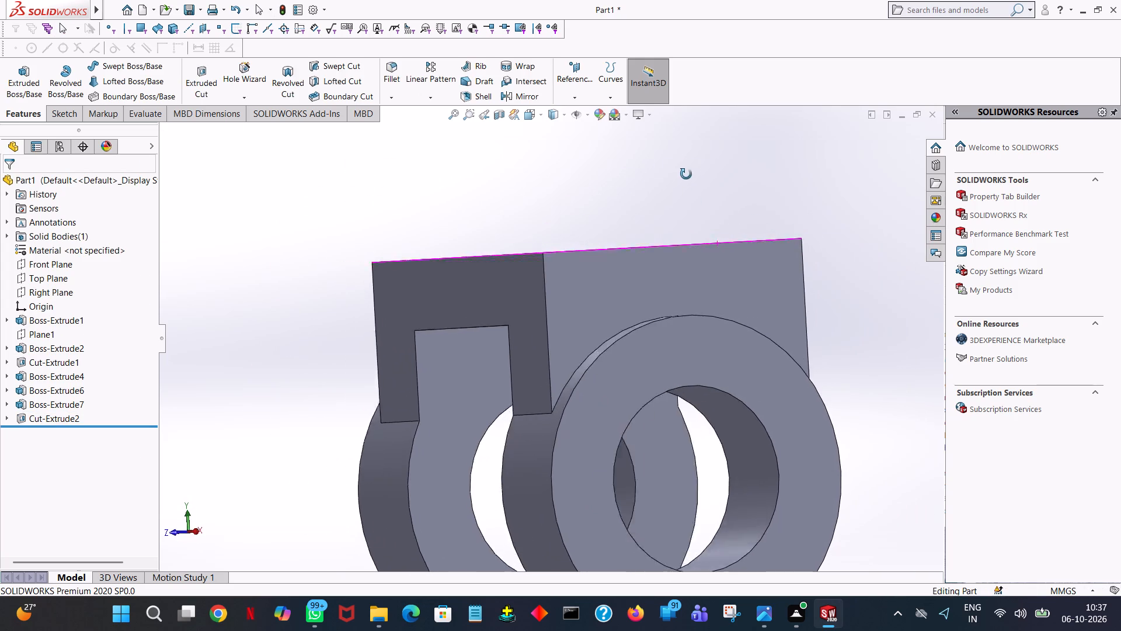
{"action": "middle_click_drag", "start_coordinate": [686, 174], "coordinate": [670, 179]}
{"action": "left_click", "coordinate": [28, 86]}
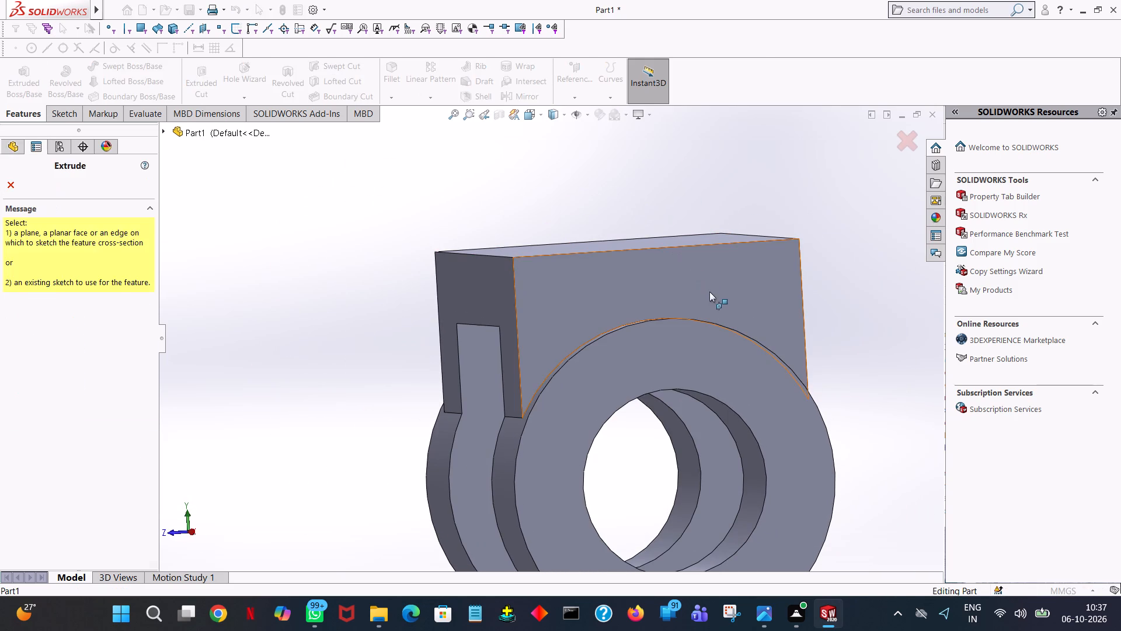
{"action": "left_click", "coordinate": [709, 292]}
{"action": "key", "text": "space"}
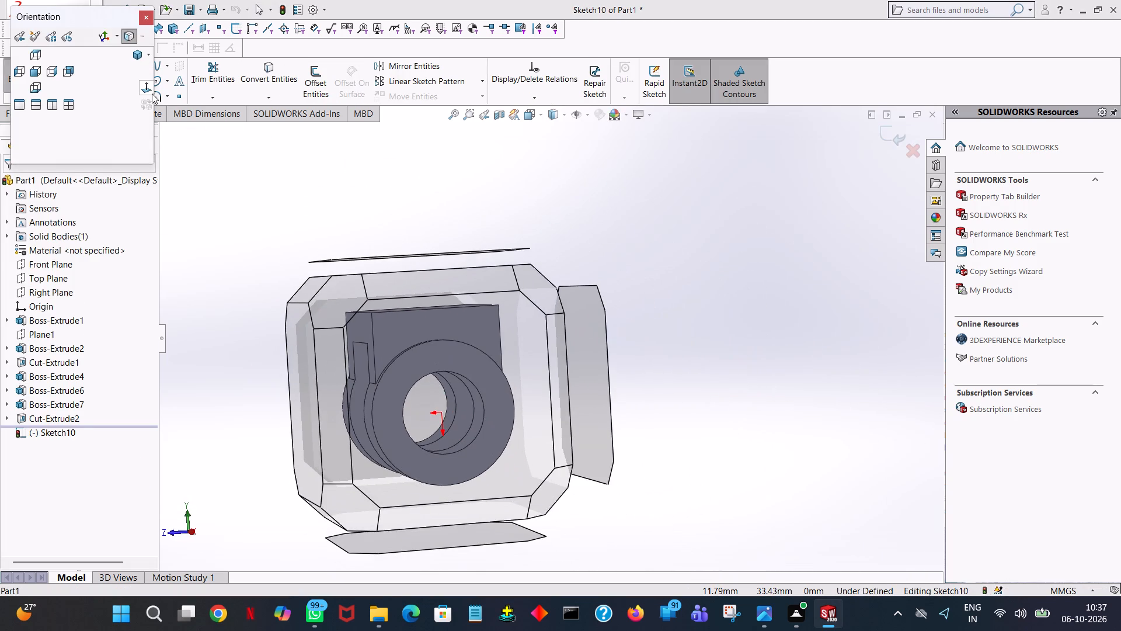
{"action": "left_click", "coordinate": [149, 91]}
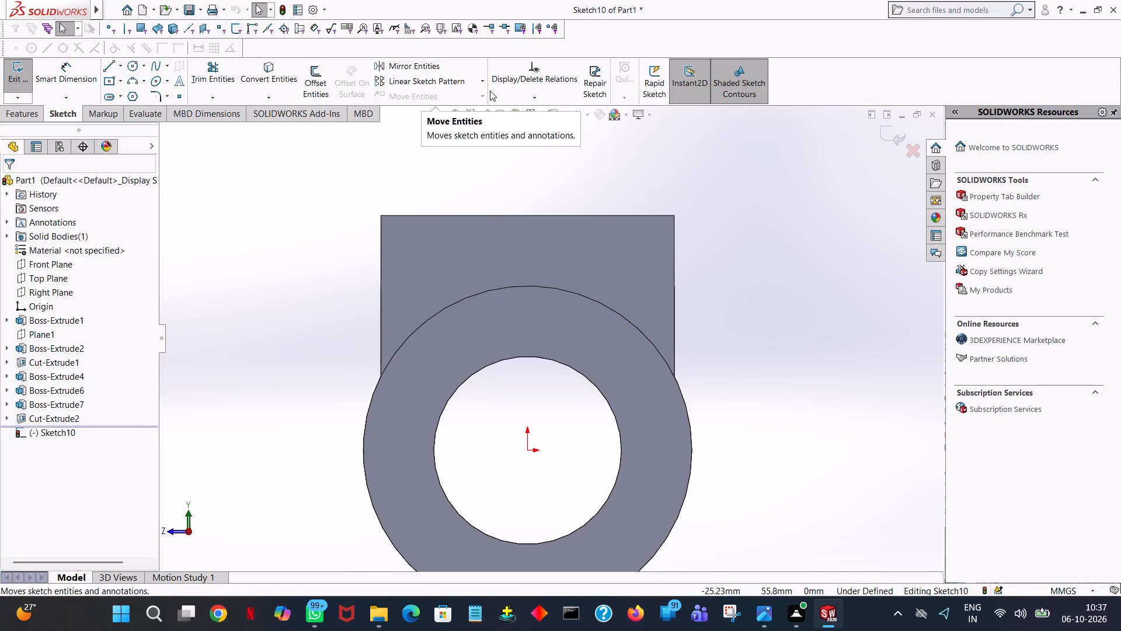
{"action": "left_click", "coordinate": [595, 182]}
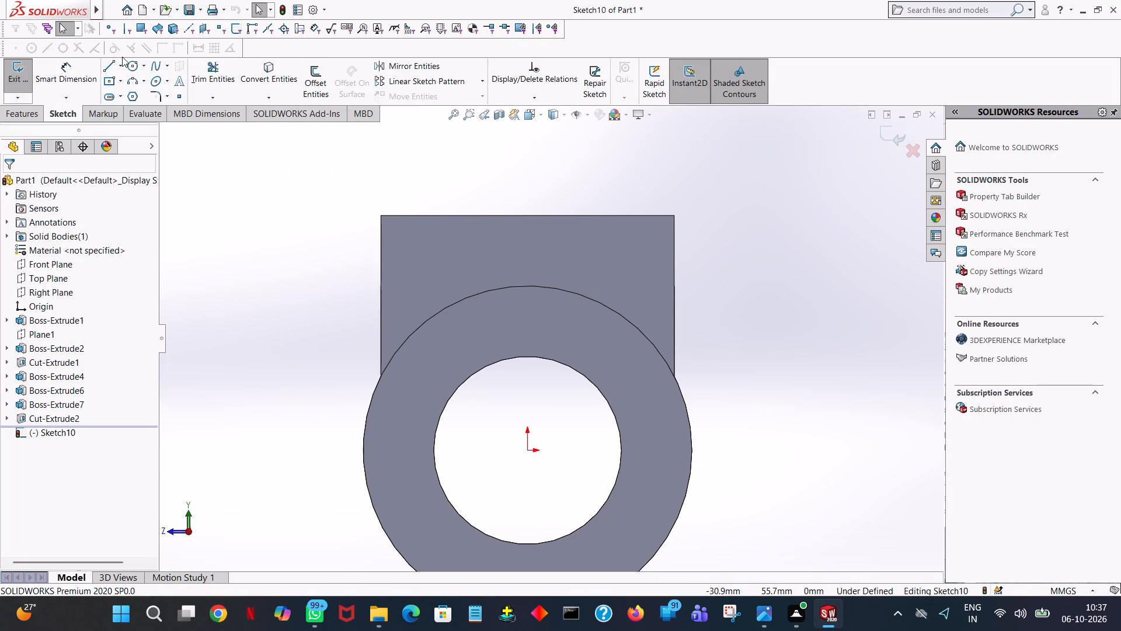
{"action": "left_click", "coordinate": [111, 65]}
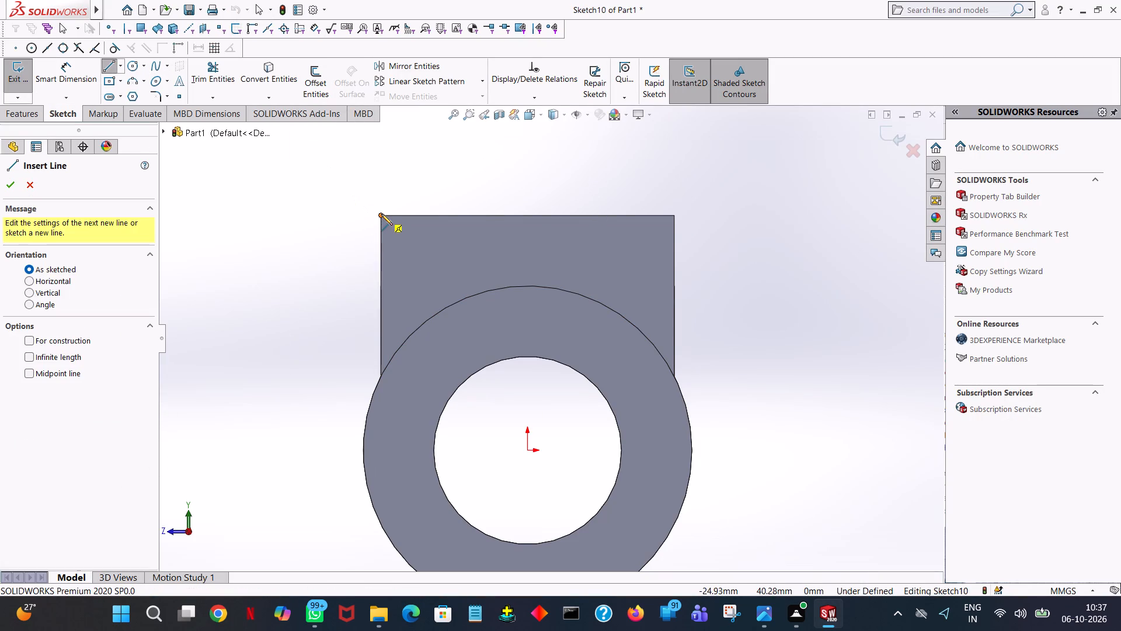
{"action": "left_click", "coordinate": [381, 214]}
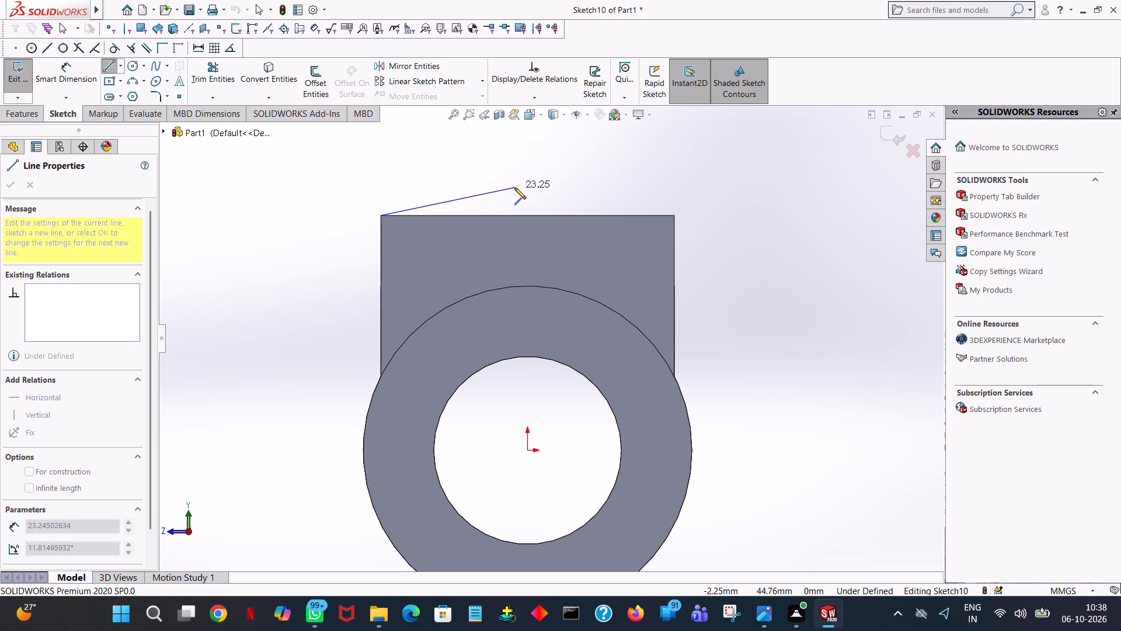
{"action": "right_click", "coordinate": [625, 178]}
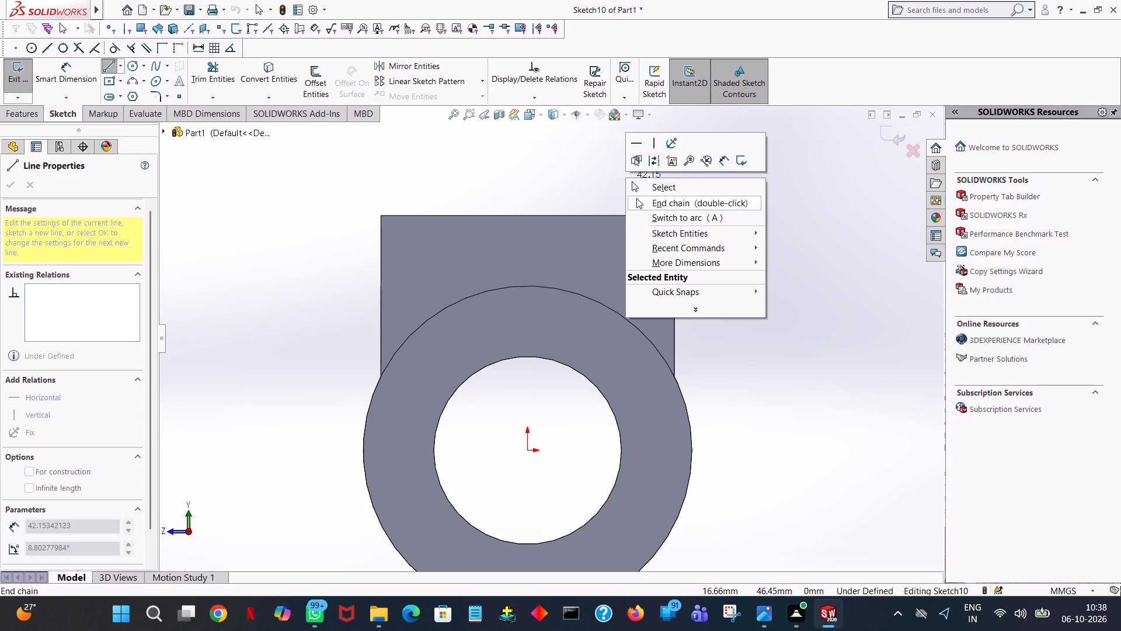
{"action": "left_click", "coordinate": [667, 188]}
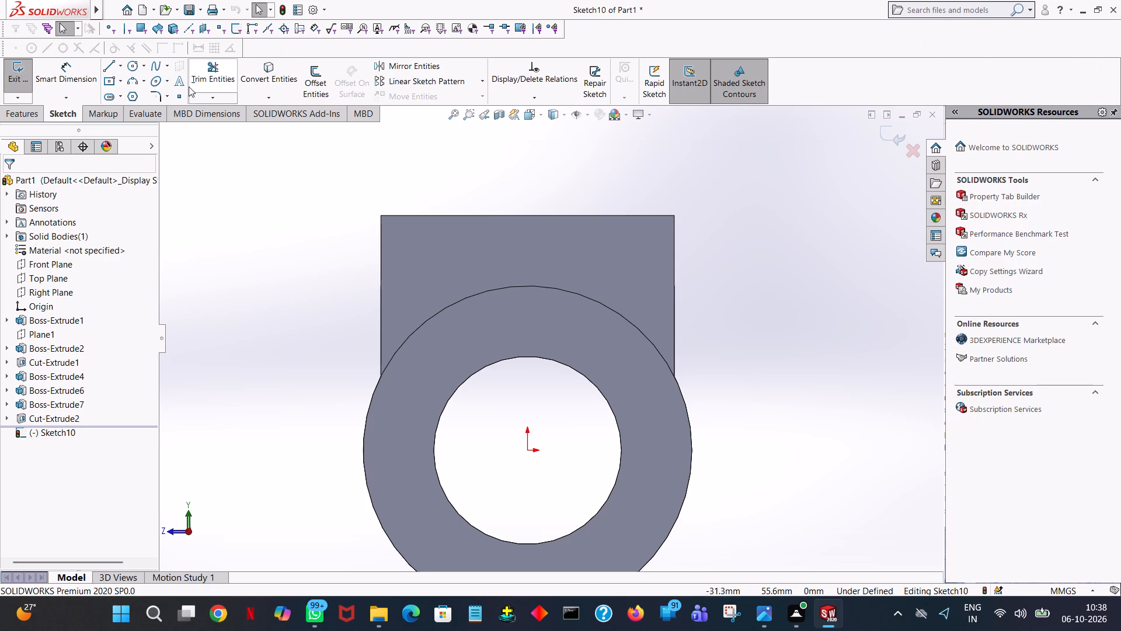
Sketch a 22 mm horizontal line along the bridge's top edge, starting from its +Z corner.
{"action": "left_click", "coordinate": [102, 64]}
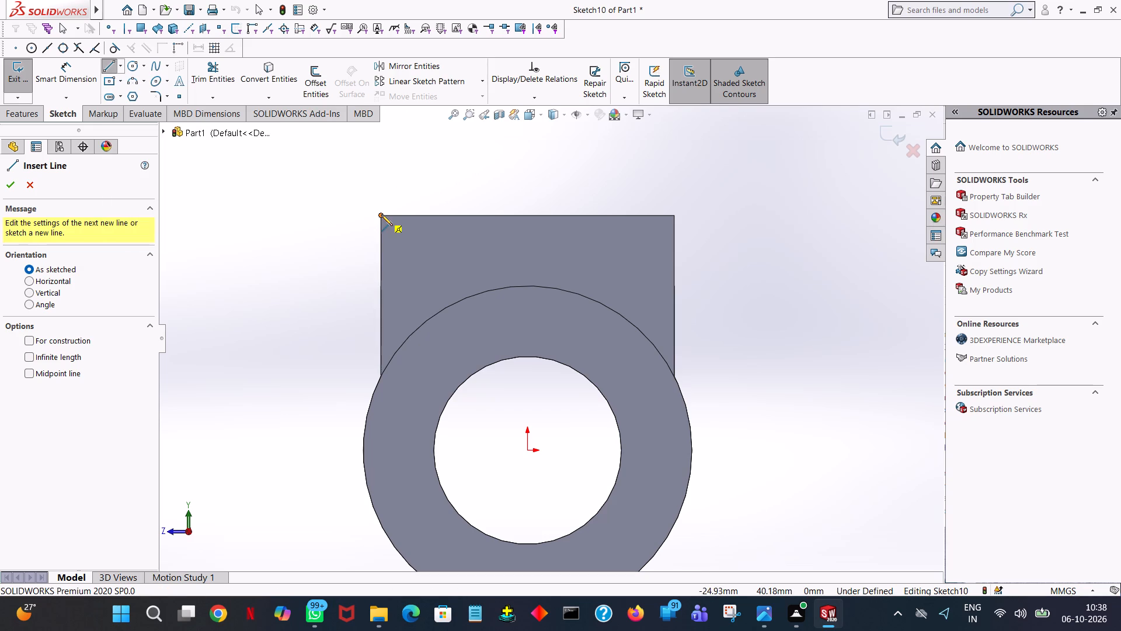
{"action": "middle_click_drag", "start_coordinate": [790, 277], "coordinate": [730, 275]}
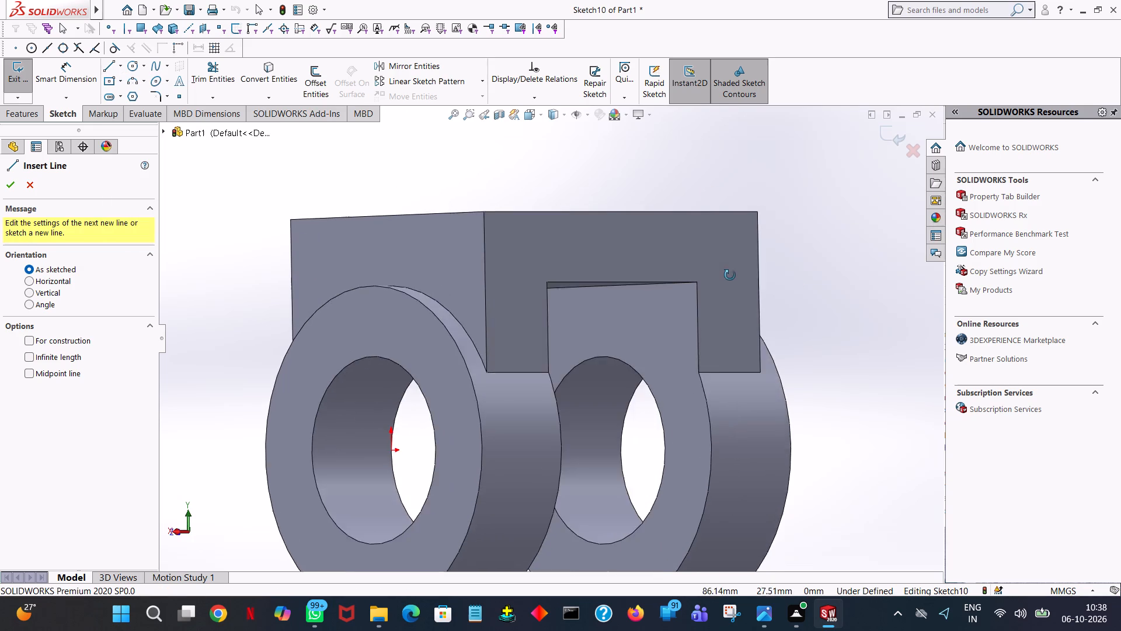
{"action": "middle_click_drag", "start_coordinate": [730, 275], "coordinate": [774, 267]}
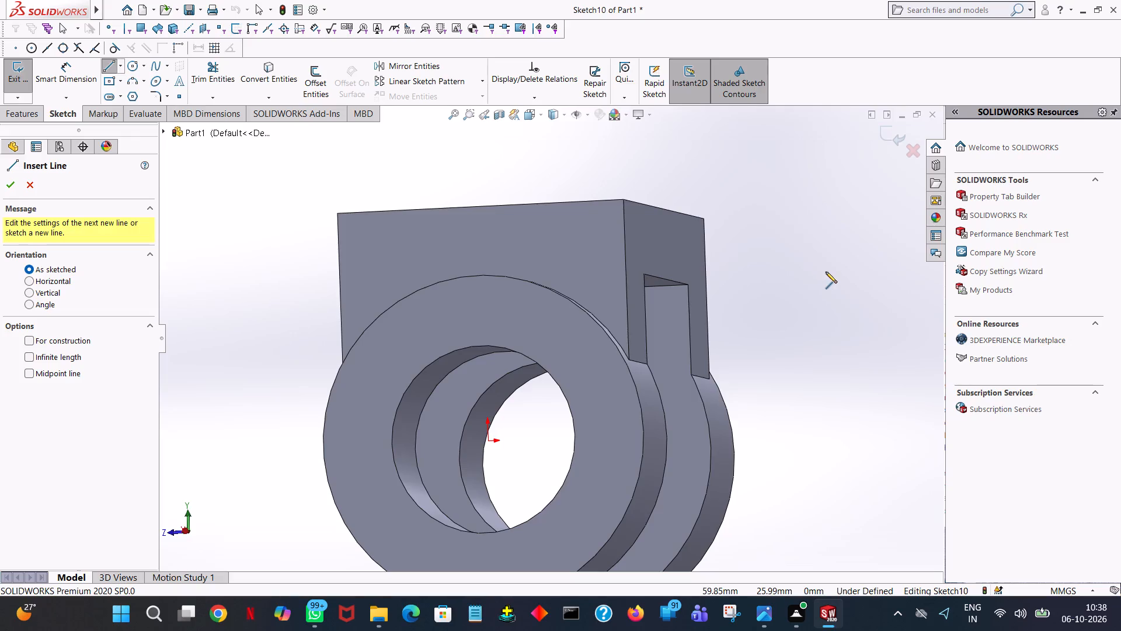
{"action": "key", "text": "space"}
{"action": "left_click", "coordinate": [145, 93]}
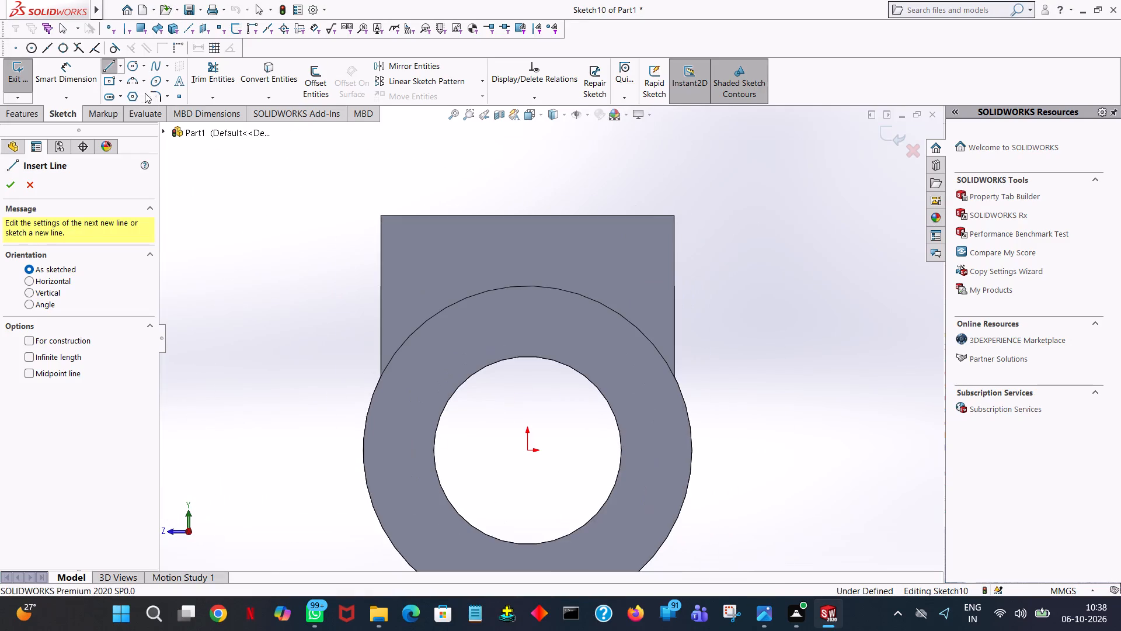
{"action": "left_click", "coordinate": [381, 215]}
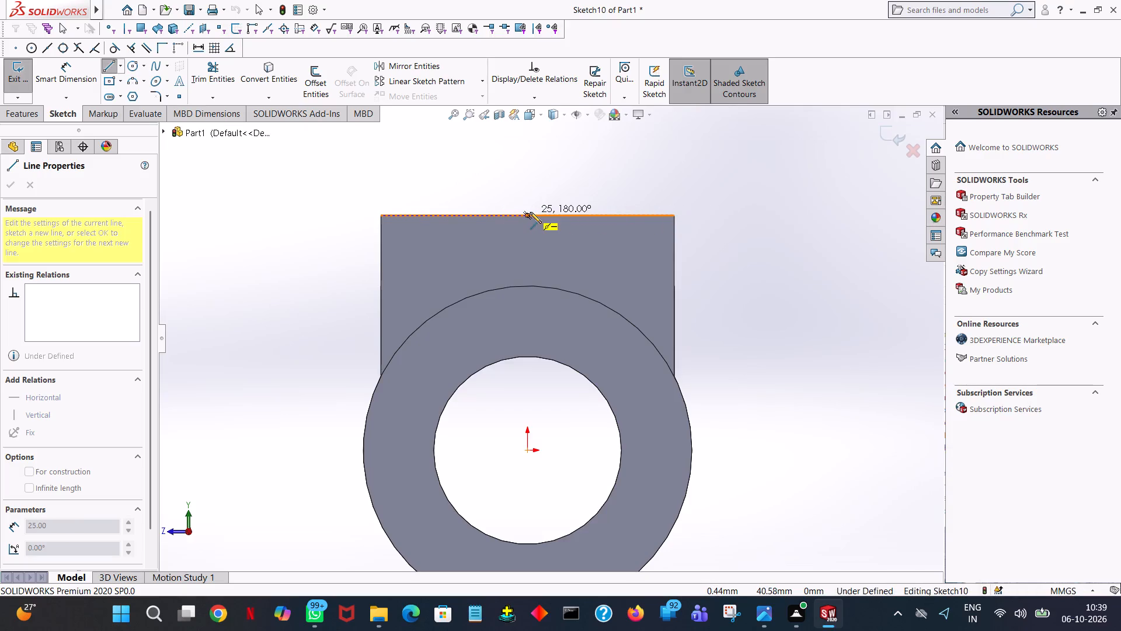
{"action": "left_click", "coordinate": [506, 214]}
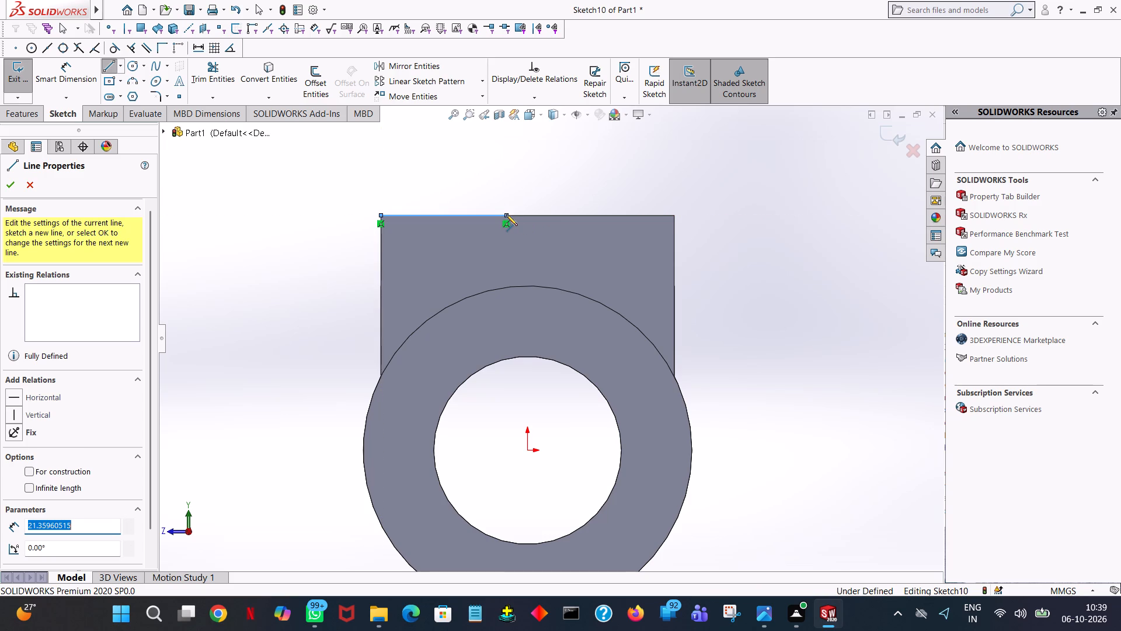
{"action": "type", "text": "22"}
{"action": "key", "text": "Return"}
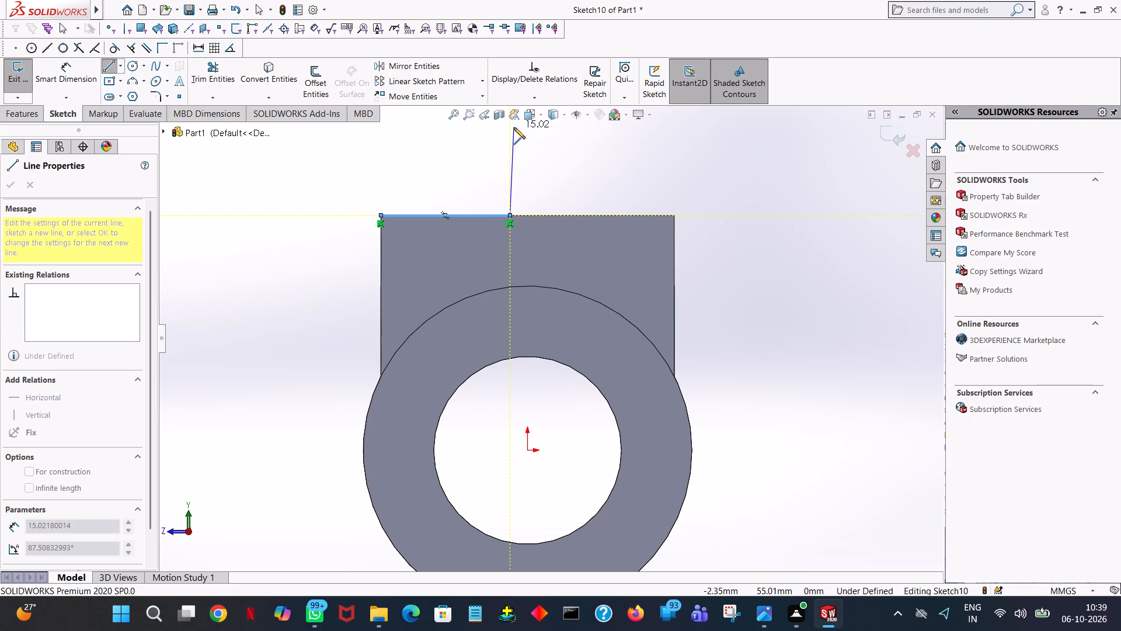
Sketch a vertical line upward from the free end of the 22 mm line with a length of 110-40 mm.
{"action": "left_click", "coordinate": [510, 157]}
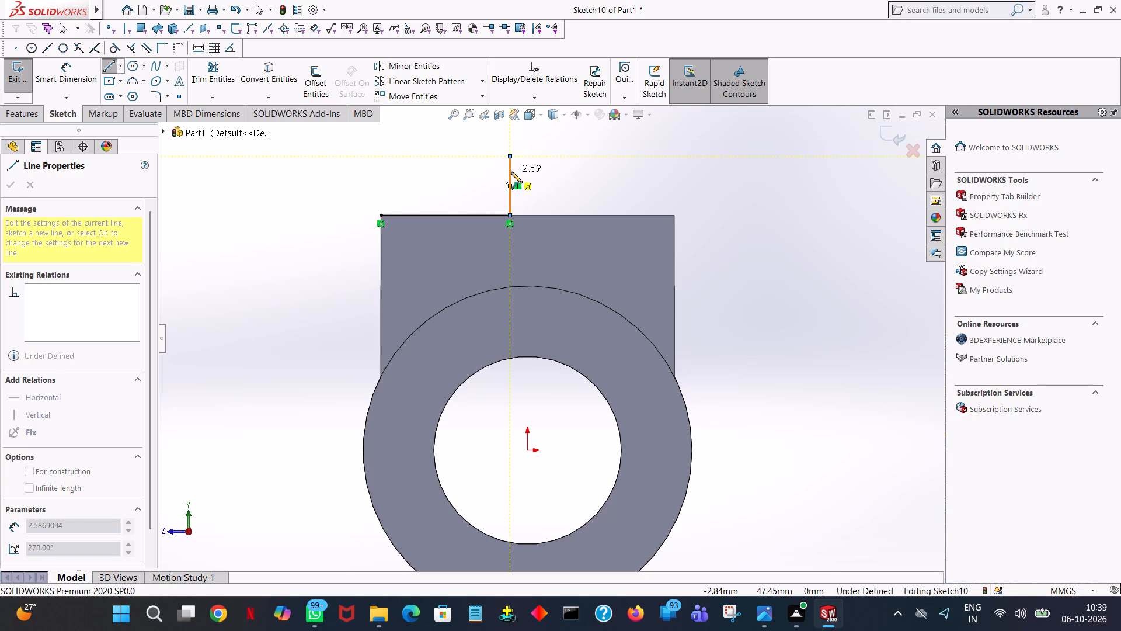
{"action": "right_click", "coordinate": [511, 172]}
{"action": "left_click", "coordinate": [572, 188]}
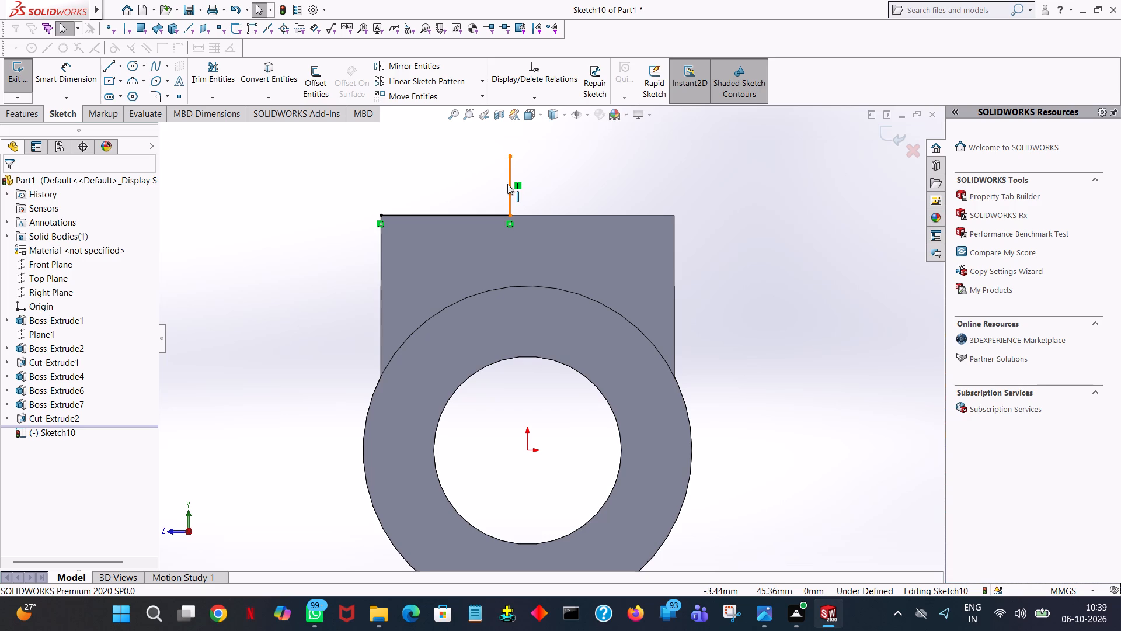
{"action": "left_click", "coordinate": [511, 186]}
{"action": "left_click", "coordinate": [510, 208]}
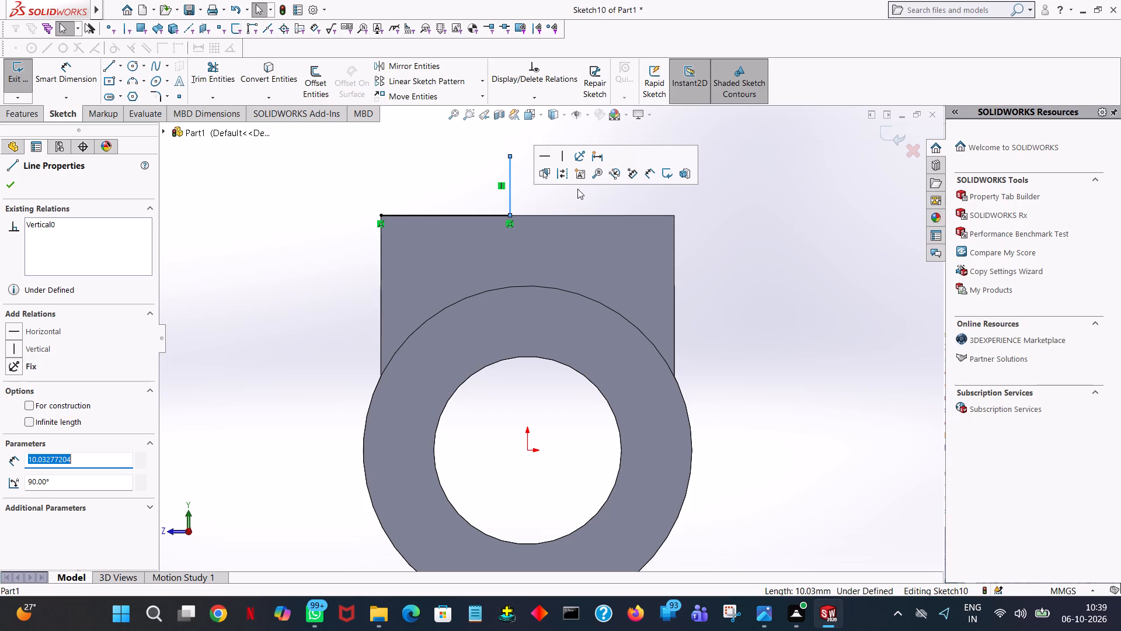
{"action": "type", "text": "110-"}
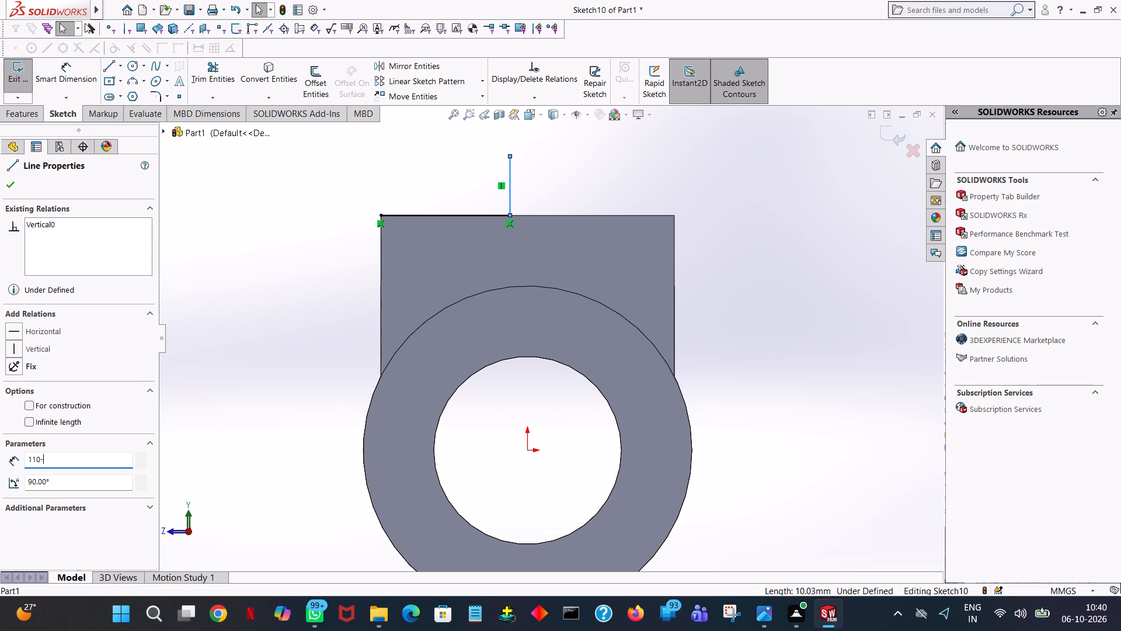
{"action": "type", "text": "40"}
{"action": "key", "text": "Return"}
{"action": "left_click", "coordinate": [455, 113]}
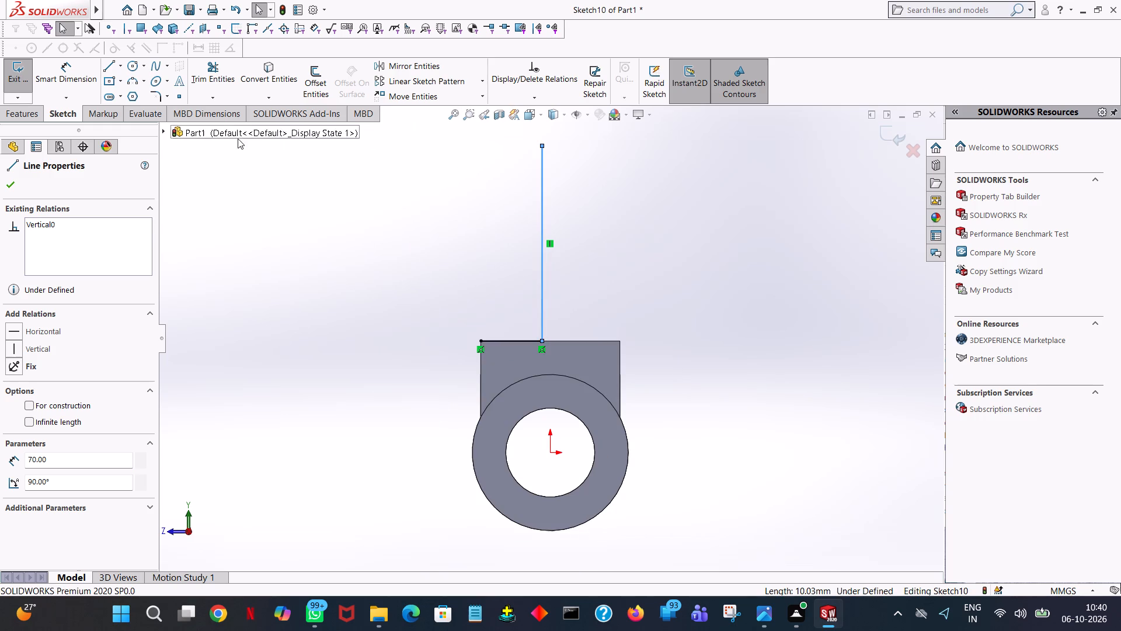
{"action": "left_click", "coordinate": [2, 183]}
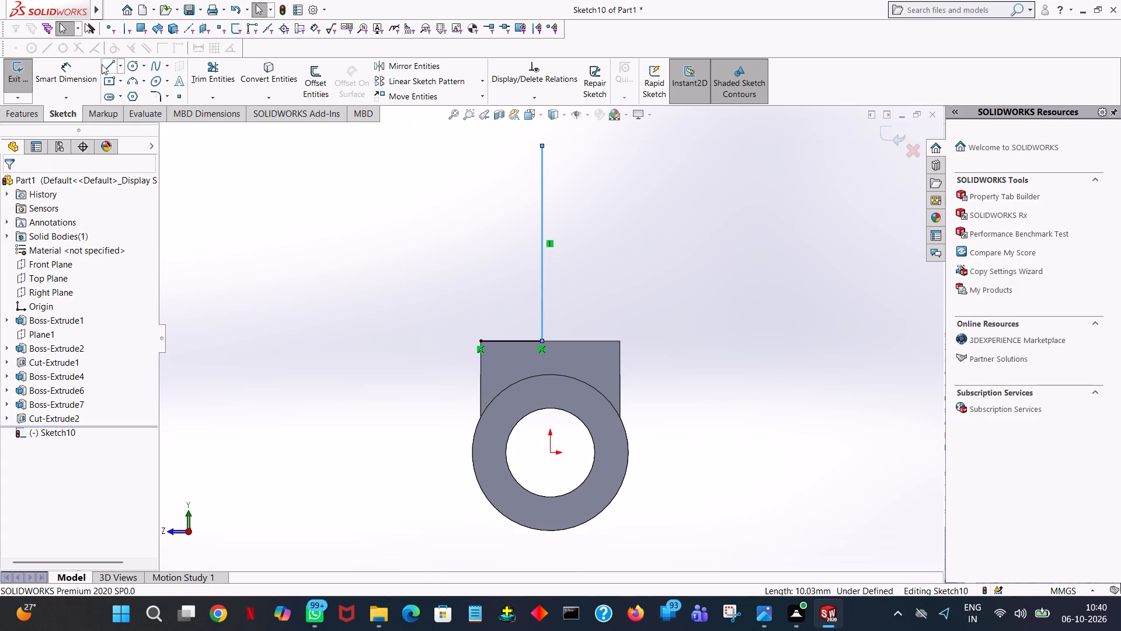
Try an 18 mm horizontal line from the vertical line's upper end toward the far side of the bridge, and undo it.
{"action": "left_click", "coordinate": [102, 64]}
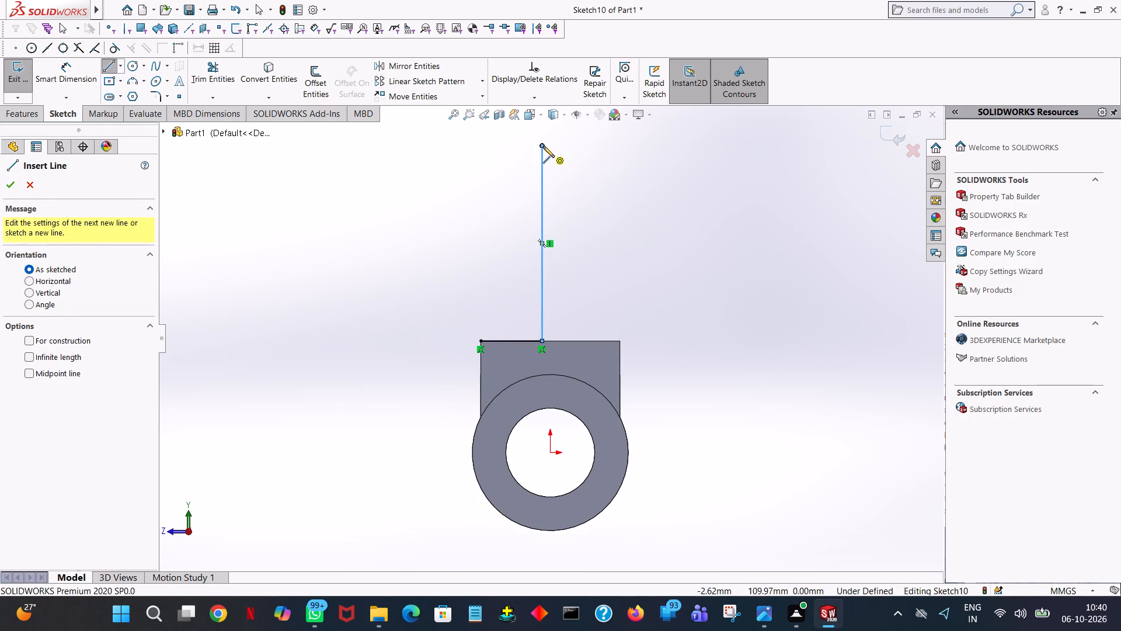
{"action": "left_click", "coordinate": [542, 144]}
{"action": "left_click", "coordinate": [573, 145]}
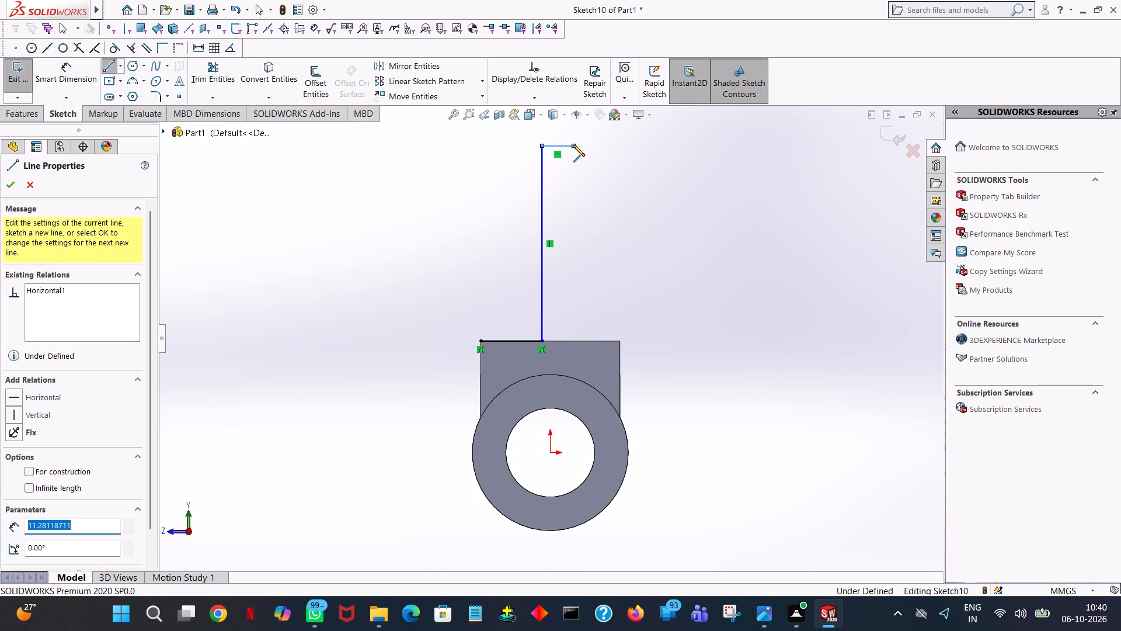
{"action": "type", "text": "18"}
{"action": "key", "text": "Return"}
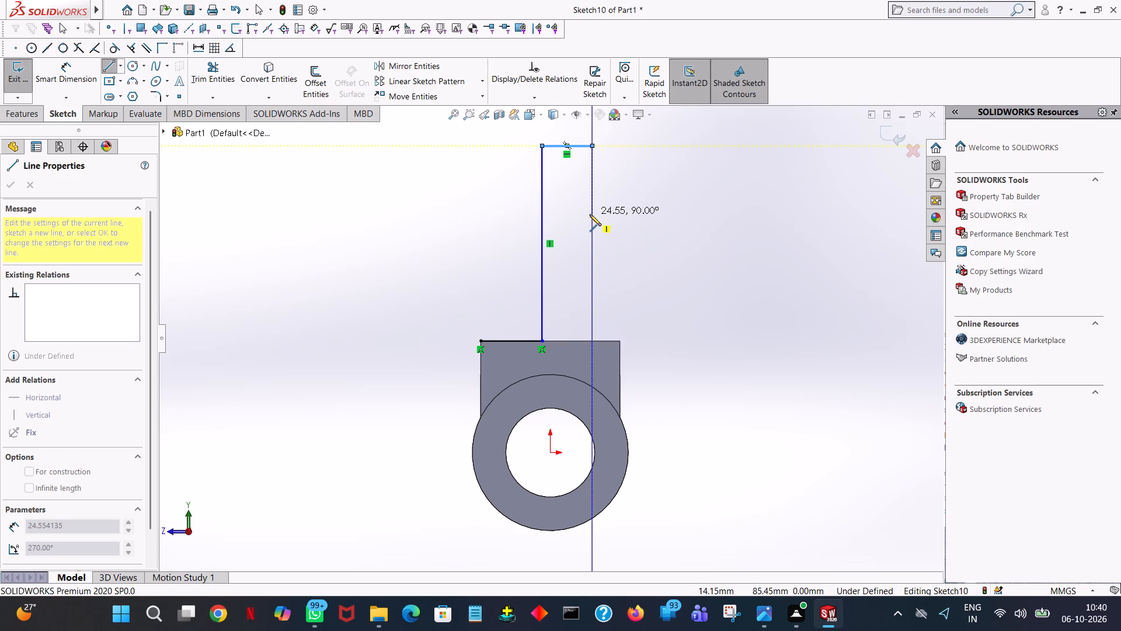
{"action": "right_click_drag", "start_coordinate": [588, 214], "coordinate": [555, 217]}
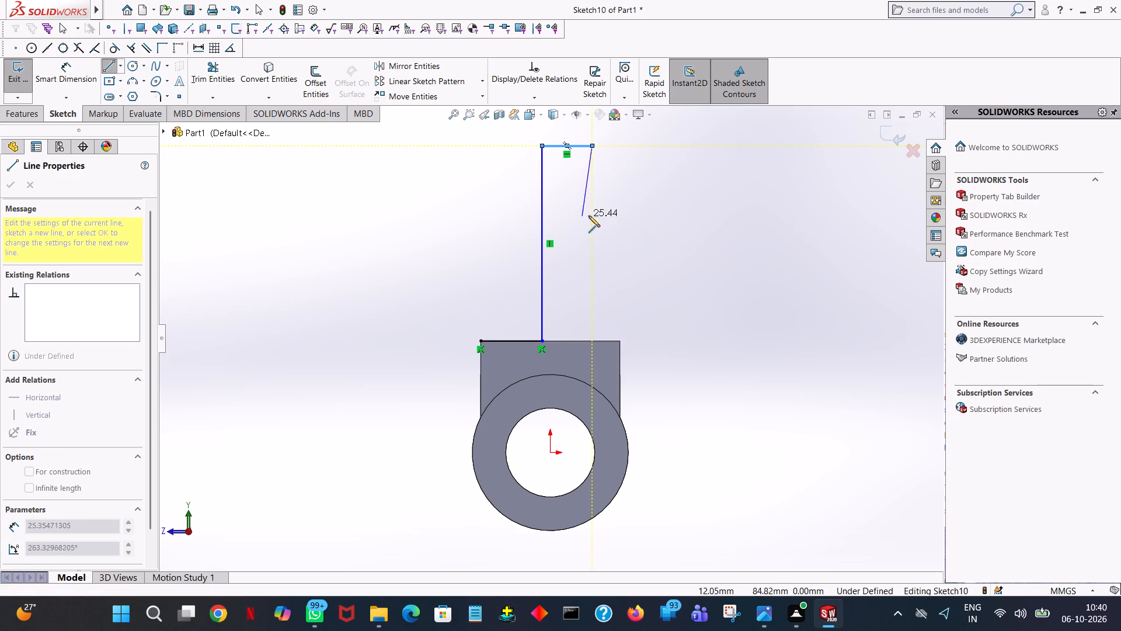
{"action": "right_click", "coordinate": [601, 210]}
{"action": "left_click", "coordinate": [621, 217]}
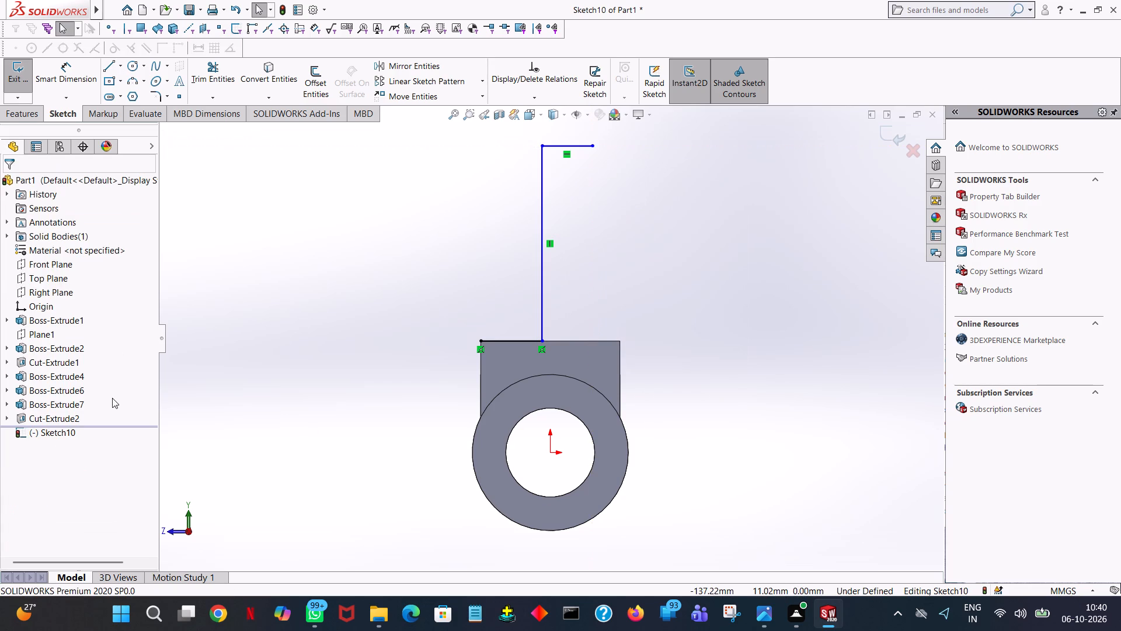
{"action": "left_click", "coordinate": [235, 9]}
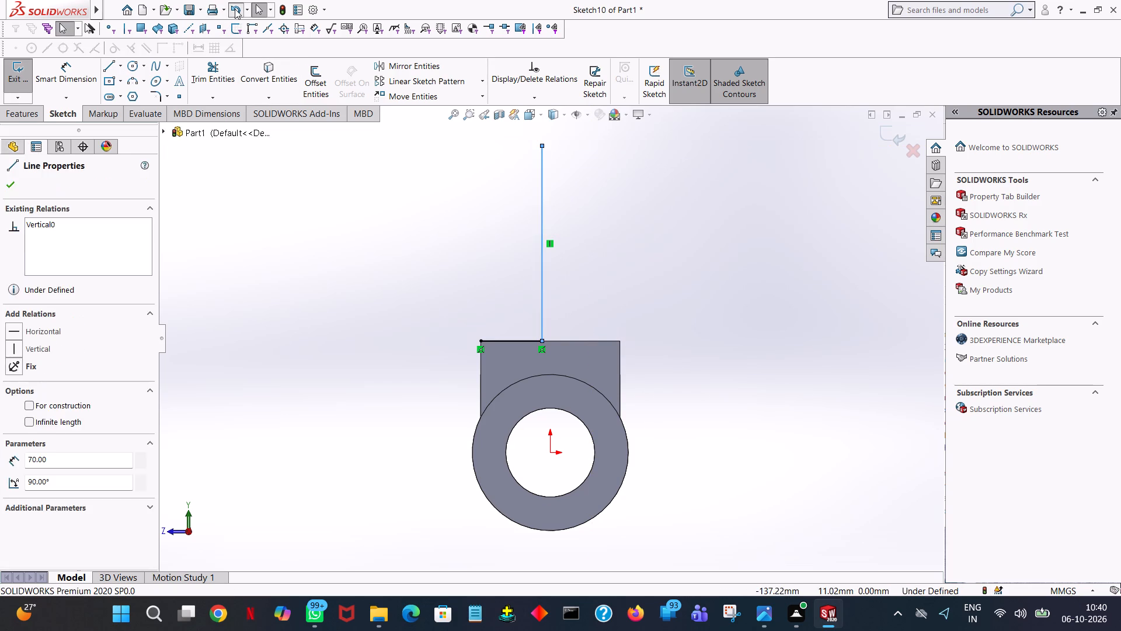
Undo the remaining lines of the sketch on the bridge's end face and exit the empty sketch.
{"action": "left_click", "coordinate": [235, 9]}
{"action": "double_click", "coordinate": [235, 9]}
{"action": "left_click", "coordinate": [235, 9]}
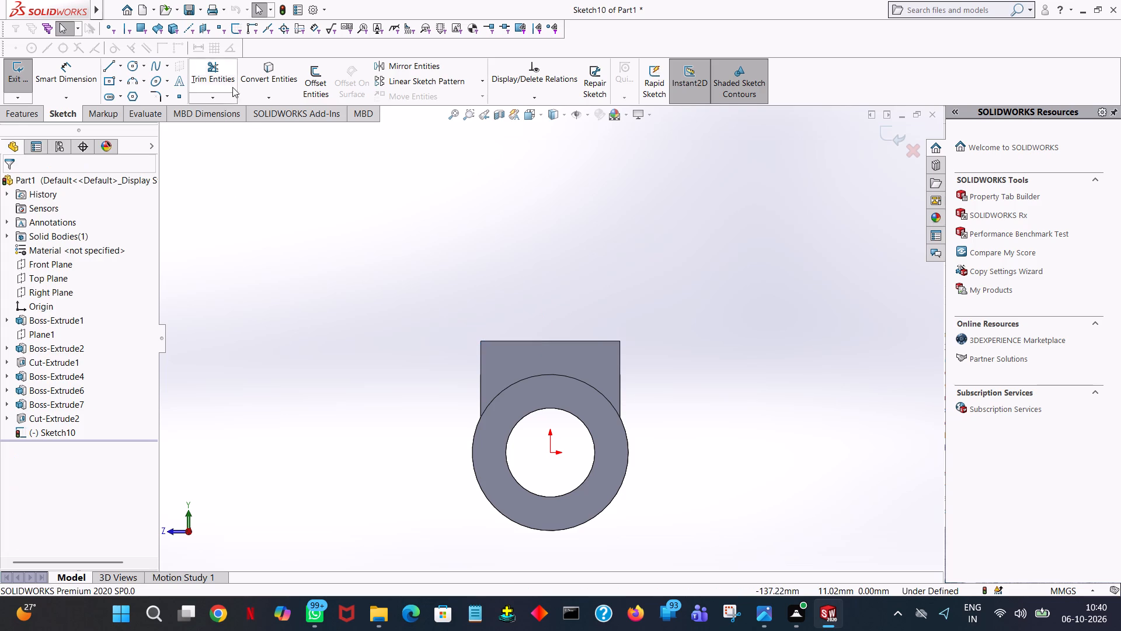
{"action": "middle_click_drag", "start_coordinate": [290, 199], "coordinate": [368, 185]}
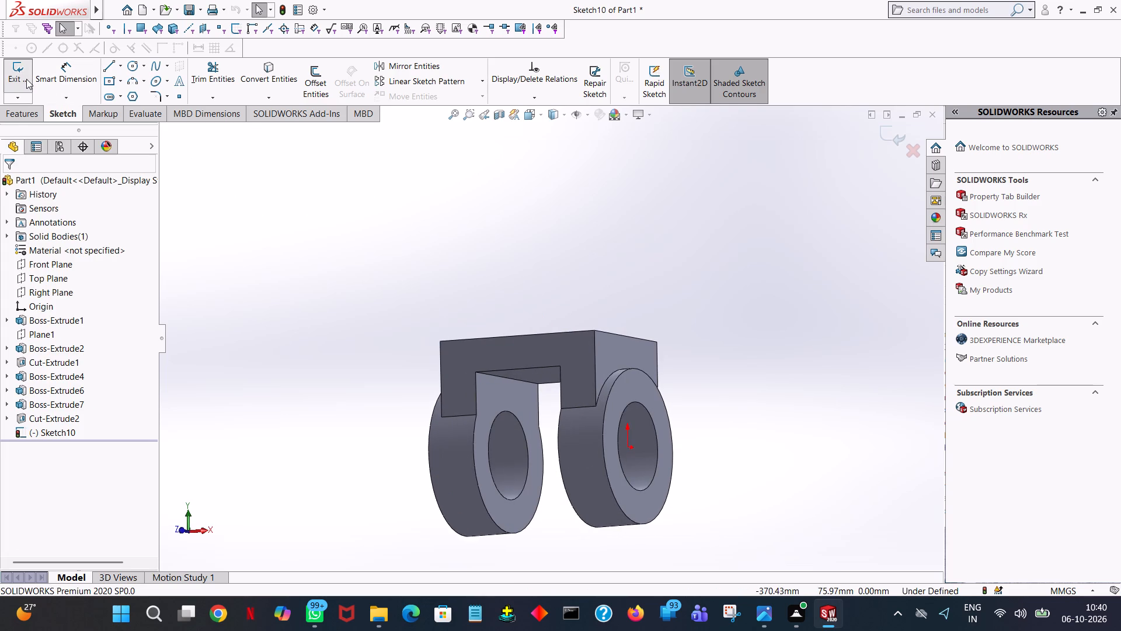
{"action": "left_click", "coordinate": [26, 79]}
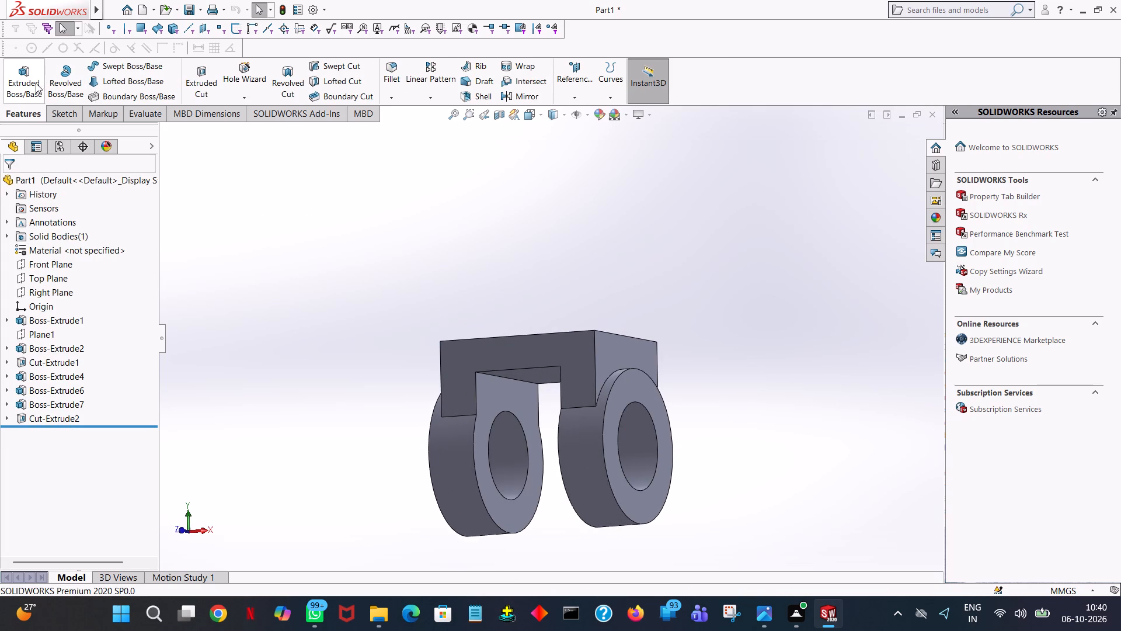
Start an Extruded Boss/Base sketch on the bridge's U-shaped side face and view it straight on.
{"action": "left_click", "coordinate": [36, 83]}
{"action": "left_click", "coordinate": [546, 350]}
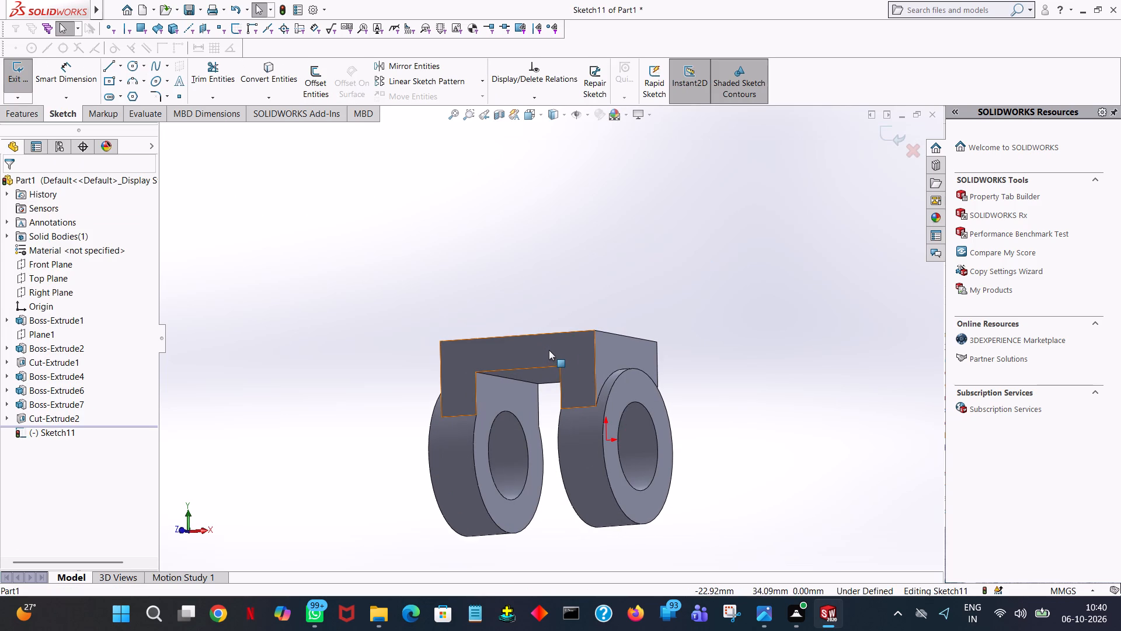
{"action": "key", "text": "space"}
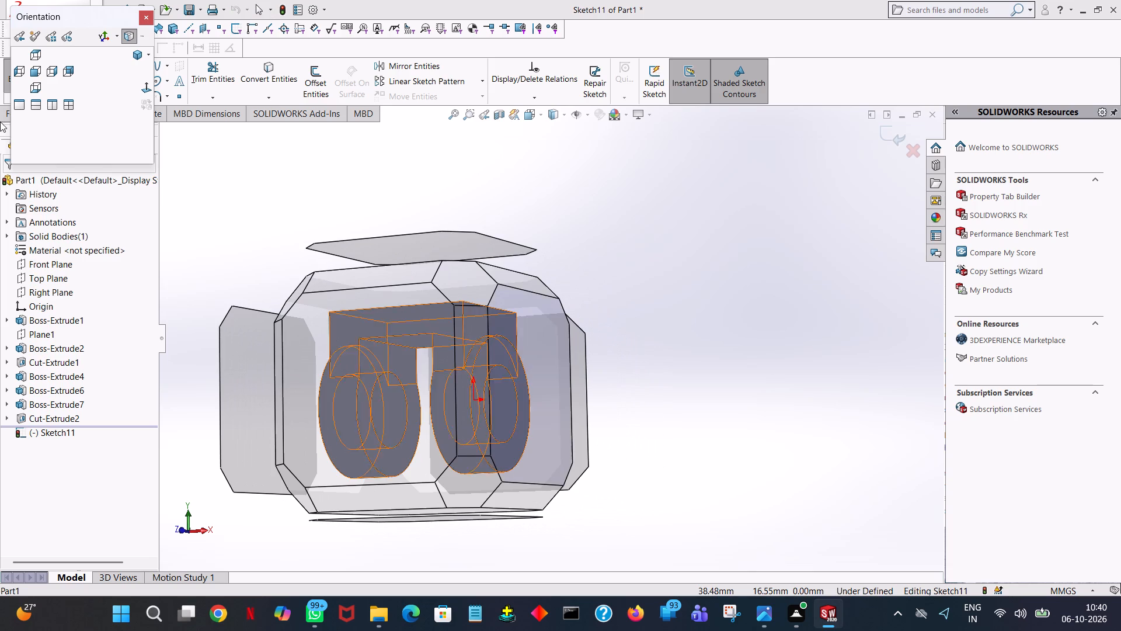
{"action": "left_click", "coordinate": [148, 89]}
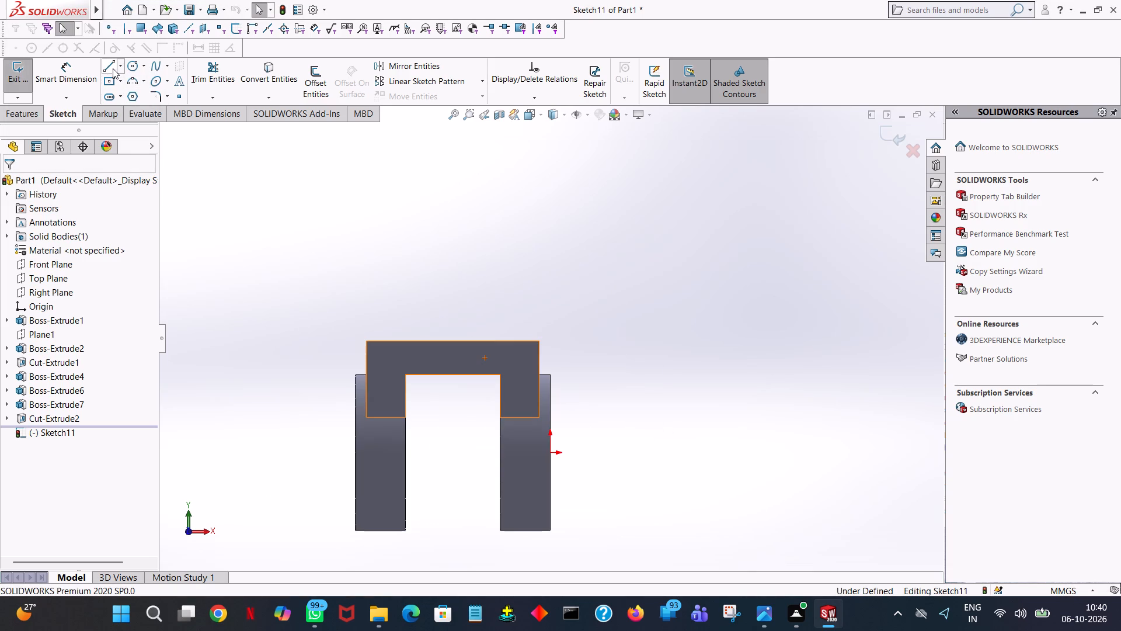
Sketch a 22 mm horizontal line along the bridge's top edge, starting from its -X corner.
{"action": "left_click", "coordinate": [111, 64]}
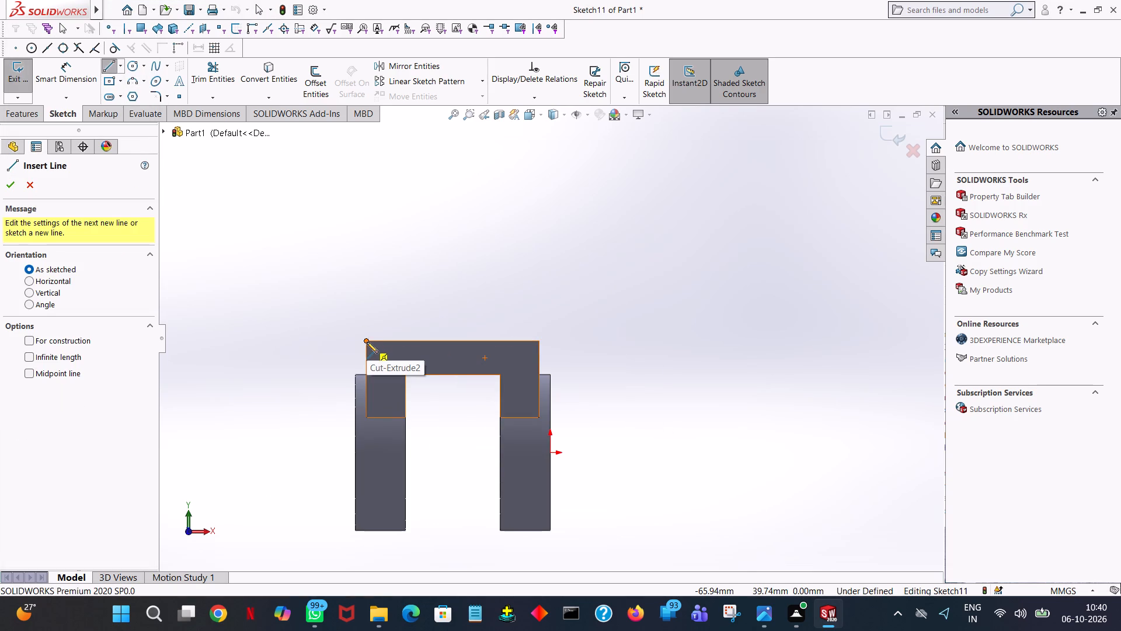
{"action": "left_click", "coordinate": [366, 339]}
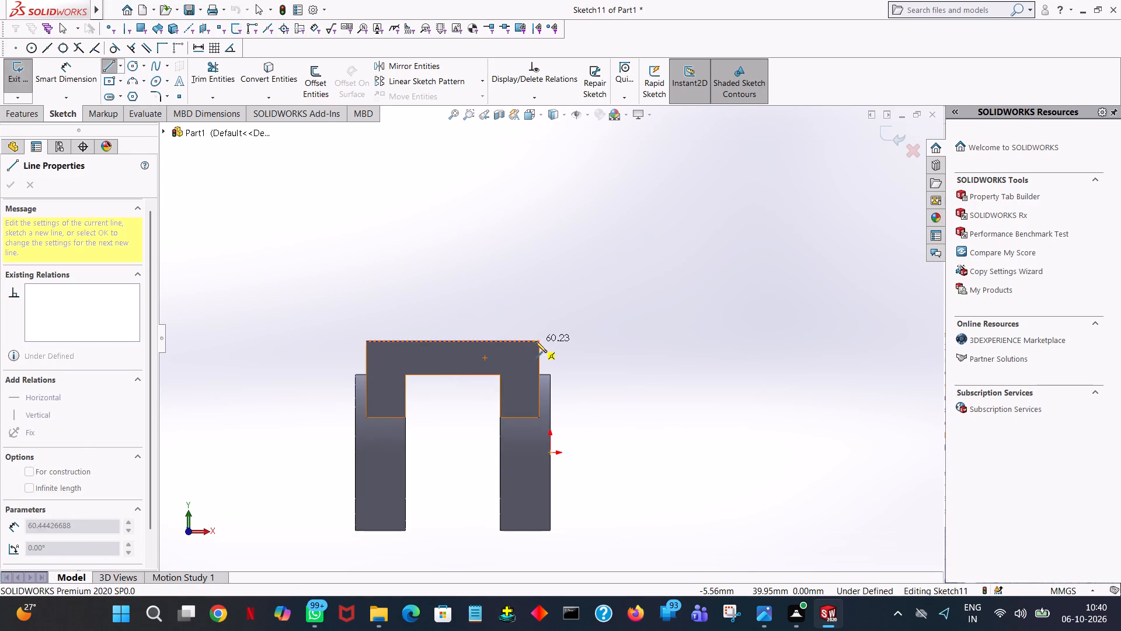
{"action": "left_click", "coordinate": [434, 344]}
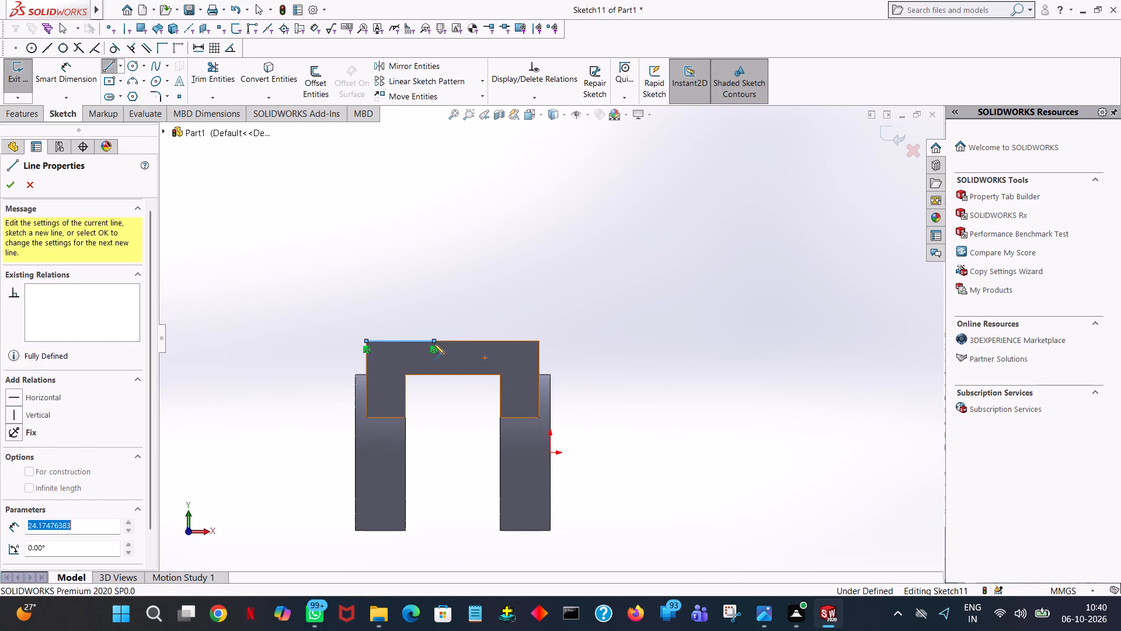
{"action": "right_click", "coordinate": [443, 342]}
{"action": "left_click", "coordinate": [469, 346]}
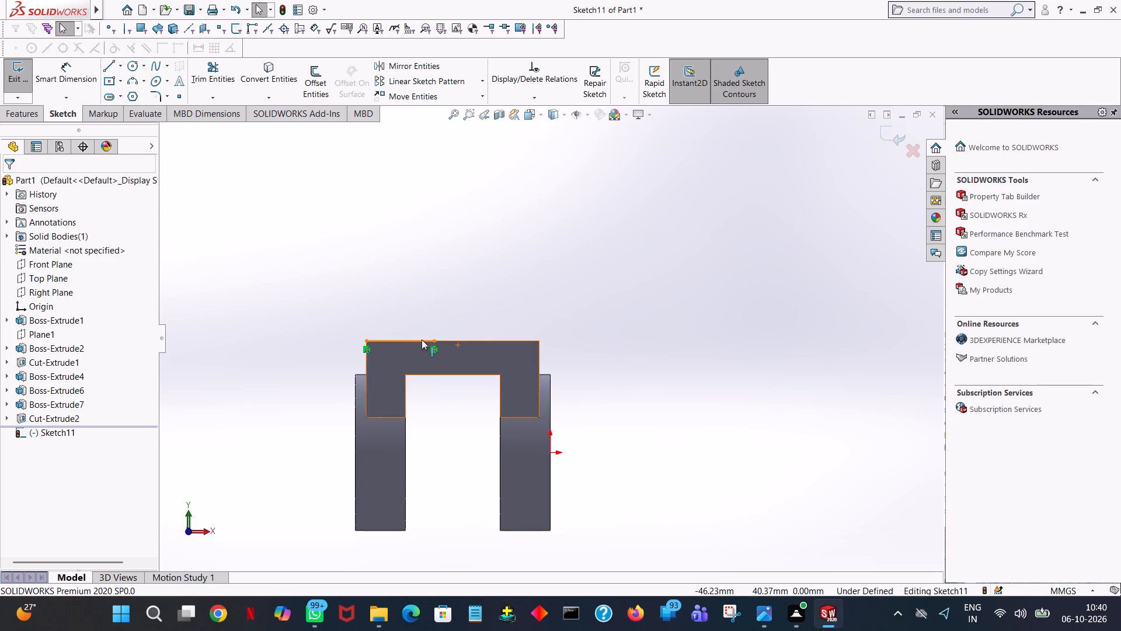
{"action": "left_click", "coordinate": [422, 339]}
{"action": "type", "text": "22"}
{"action": "key", "text": "Return"}
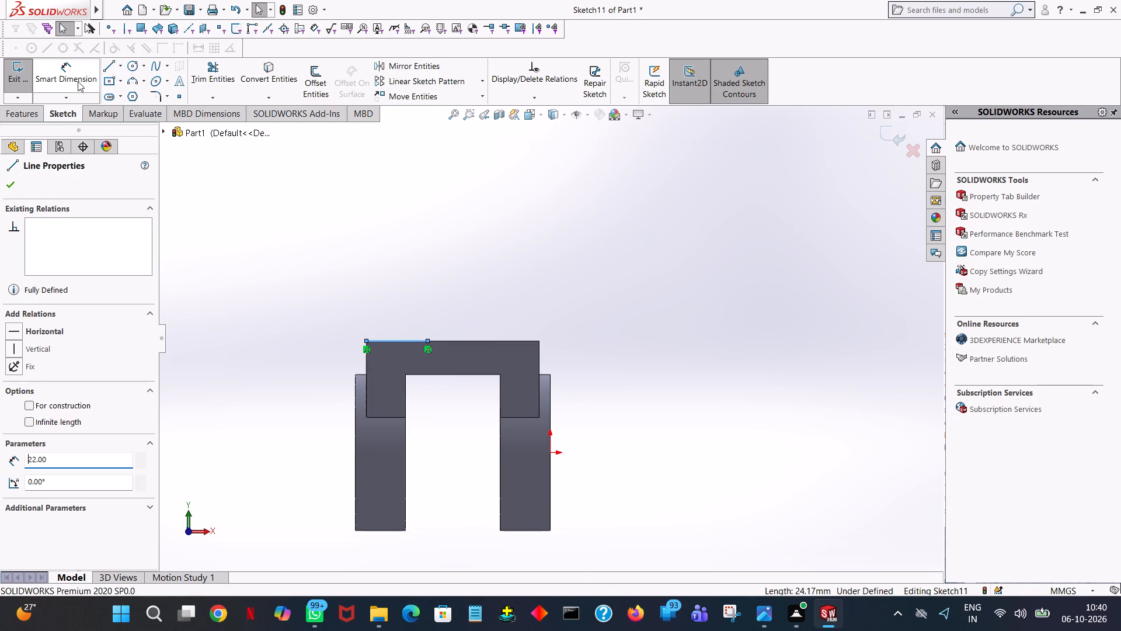
{"action": "left_click", "coordinate": [12, 183]}
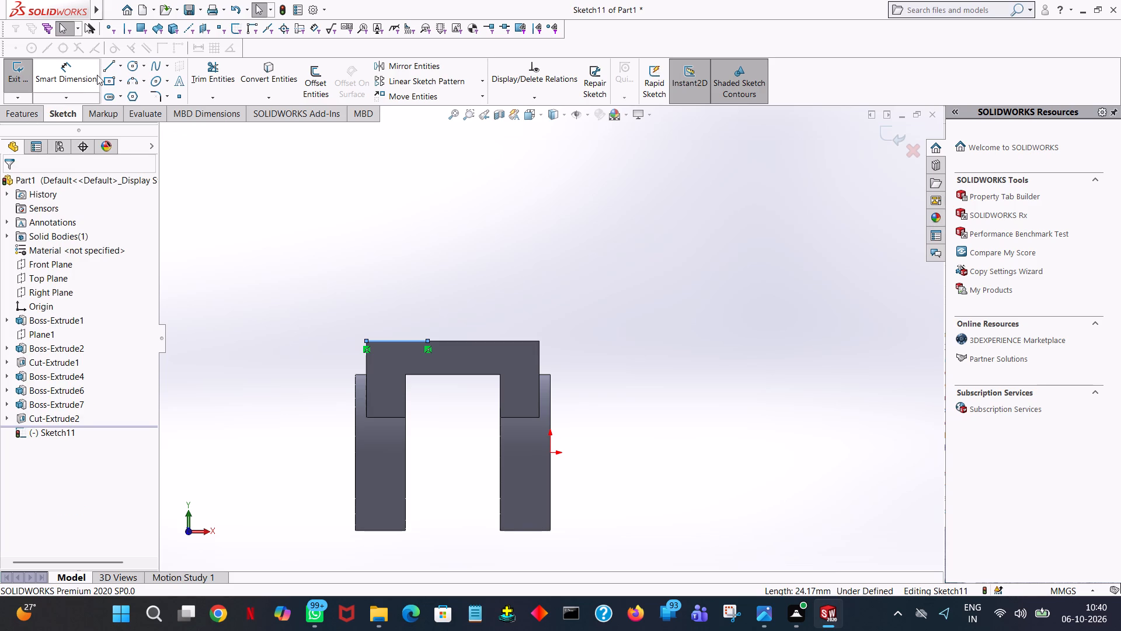
Sketch a vertical line upward from the free end of the 22 mm line with a length of 110-40 mm.
{"action": "left_click", "coordinate": [105, 65]}
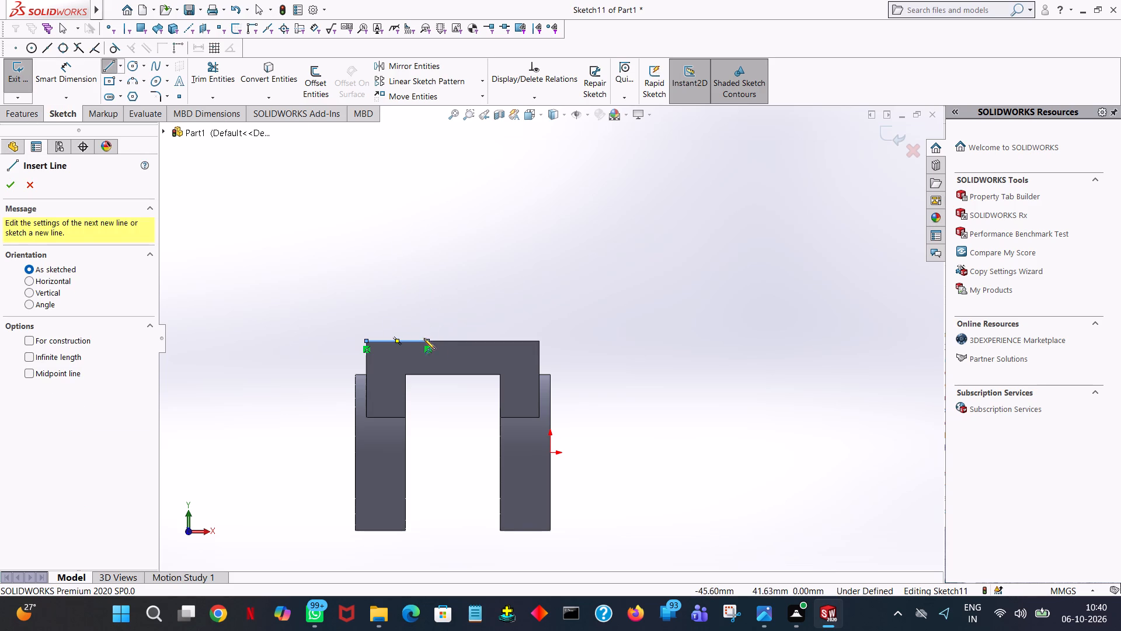
{"action": "left_click", "coordinate": [427, 341]}
{"action": "left_click", "coordinate": [427, 165]}
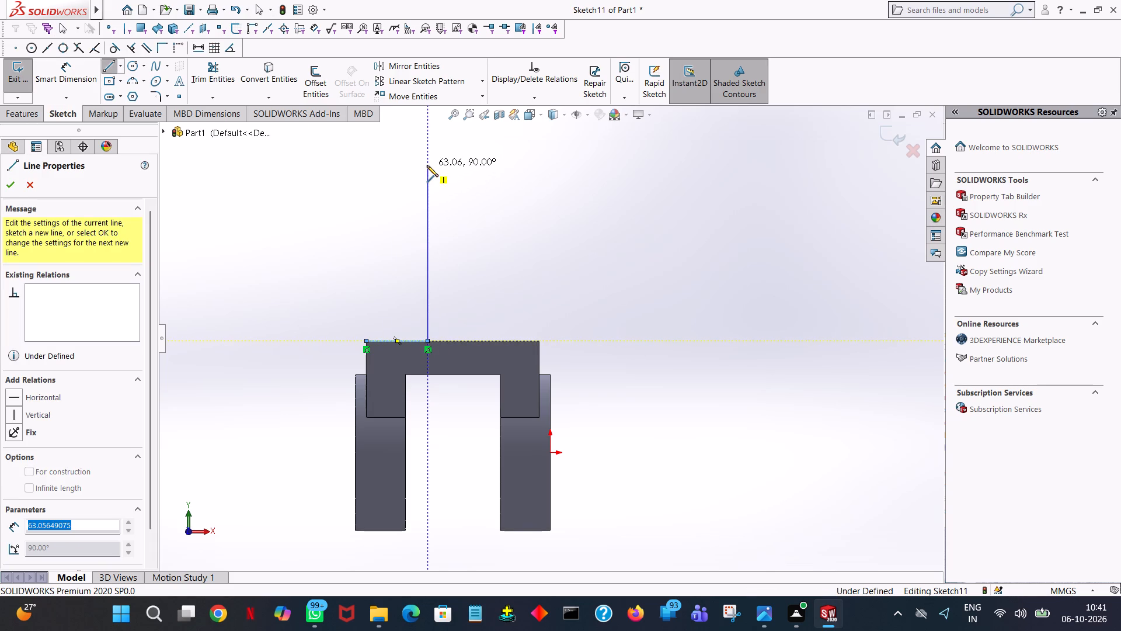
{"action": "type", "text": "110"}
{"action": "type", "text": "-4"}
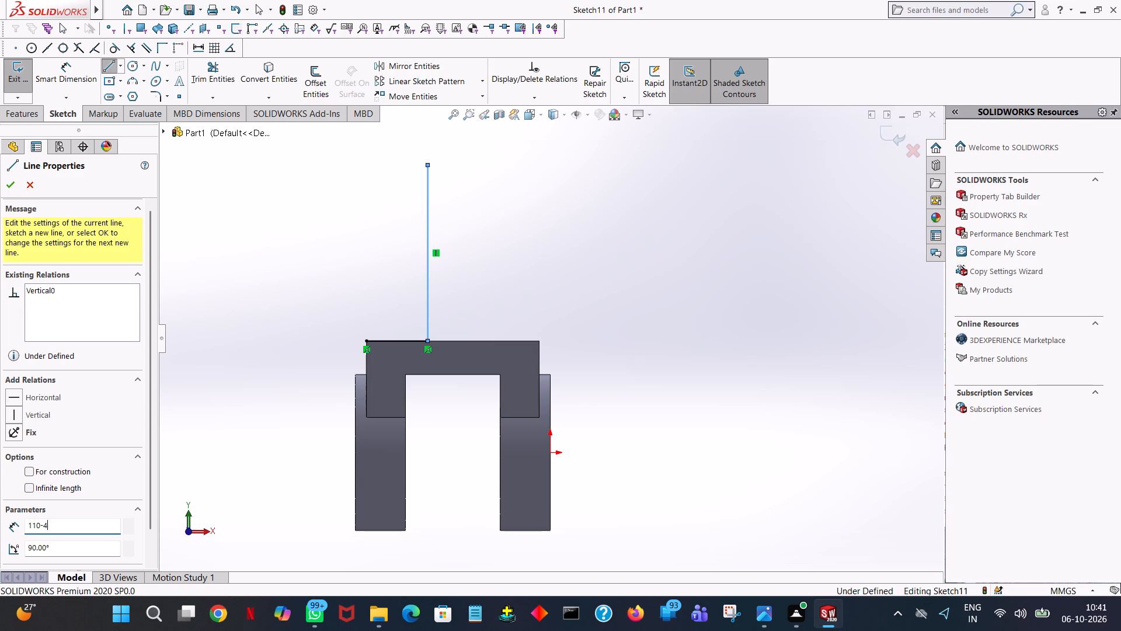
{"action": "key", "text": "0"}
{"action": "key", "text": "Return"}
{"action": "key", "text": "3"}
{"action": "key", "text": "BackSpace"}
{"action": "key", "text": "BackSpace"}
{"action": "key", "text": "BackSpace"}
{"action": "right_click", "coordinate": [382, 175]}
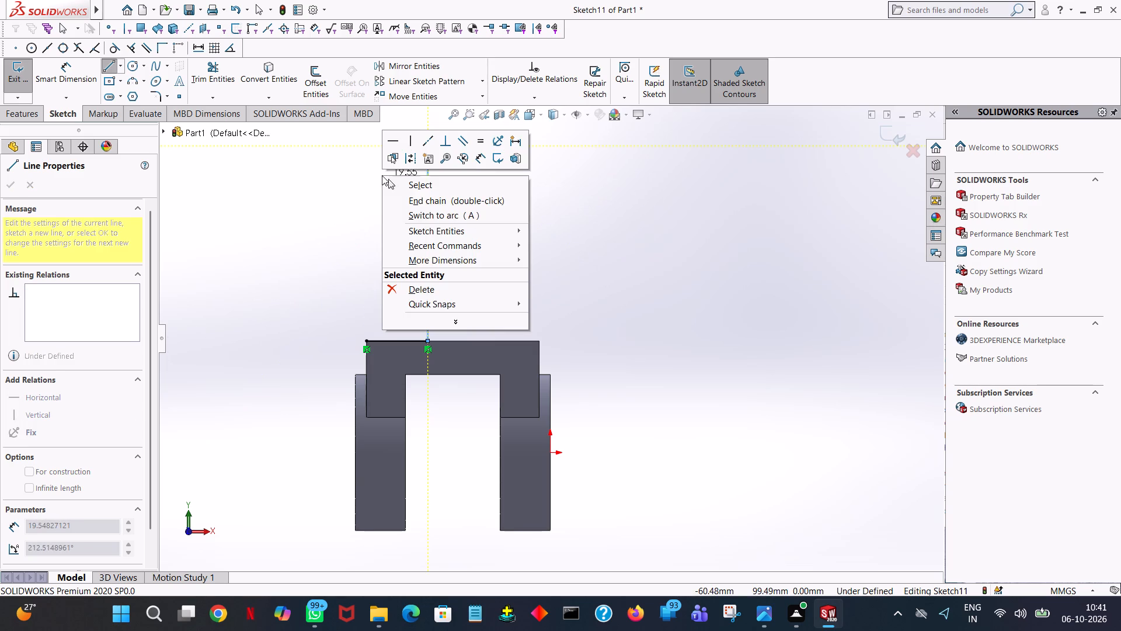
{"action": "left_click", "coordinate": [401, 183]}
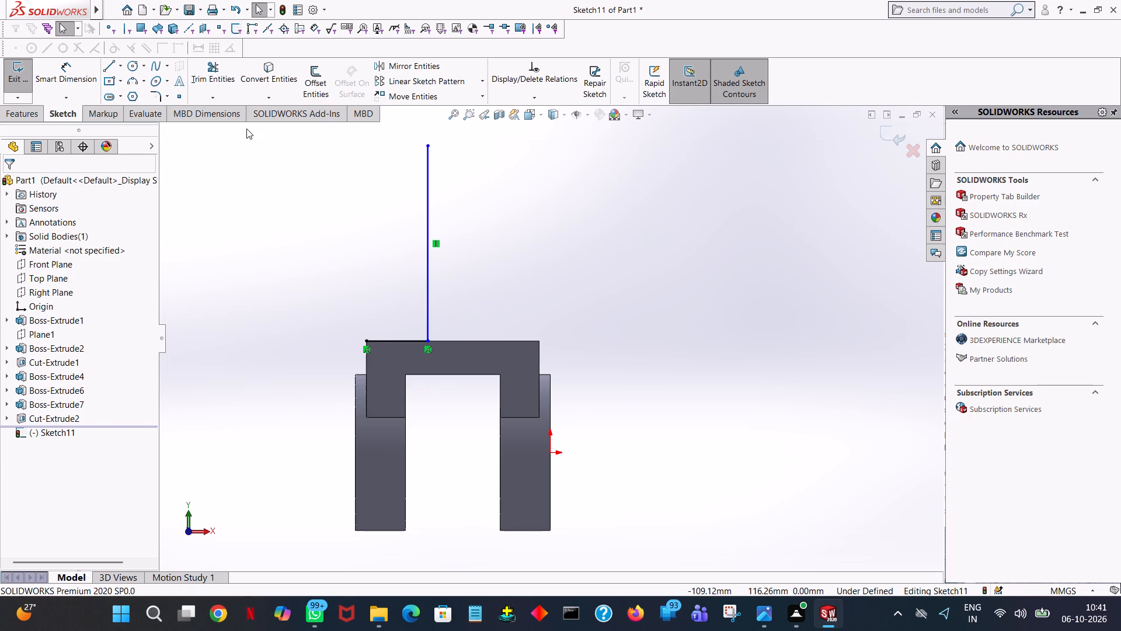
Enter the vertical line's length again as 110-40 mm.
{"action": "left_click", "coordinate": [430, 259]}
{"action": "type", "text": "110"}
{"action": "key", "text": "minus"}
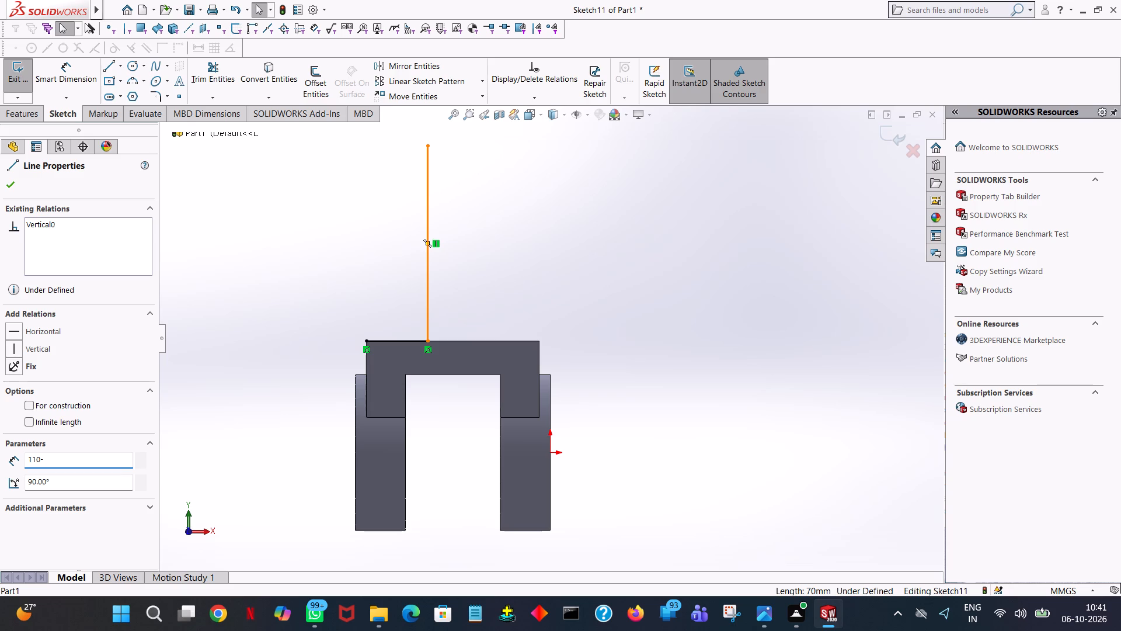
{"action": "type", "text": "40"}
{"action": "key", "text": "Return"}
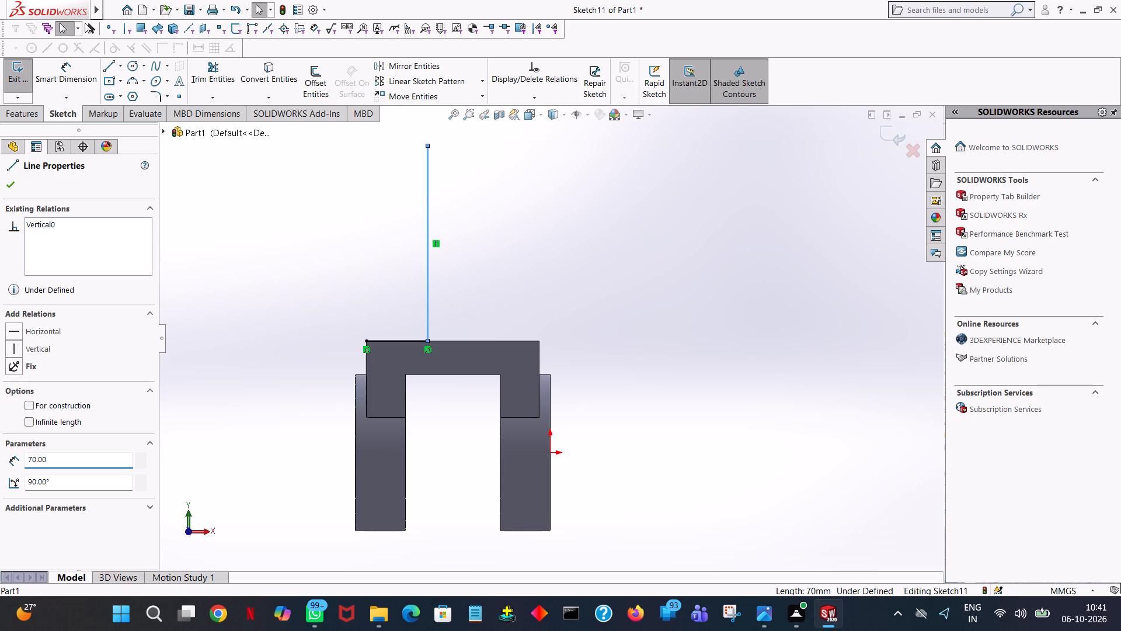
{"action": "left_click", "coordinate": [2, 188]}
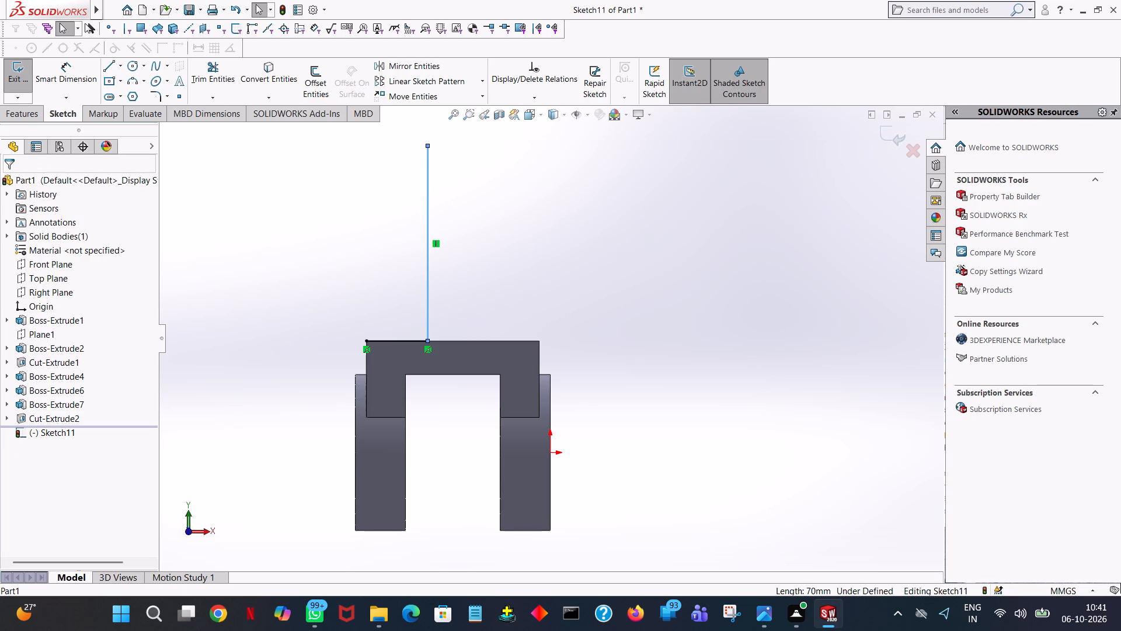
Continue the upright's outline with an 18 mm horizontal line toward +X and a vertical line down to the bridge's top edge.
{"action": "left_click", "coordinate": [101, 68]}
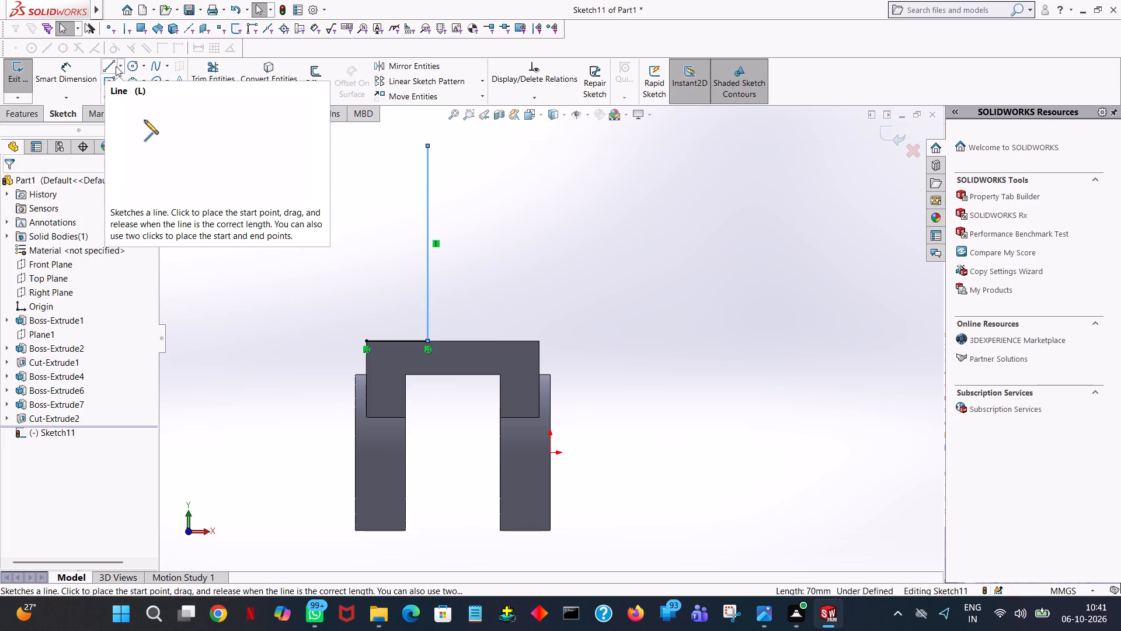
{"action": "left_click", "coordinate": [116, 66]}
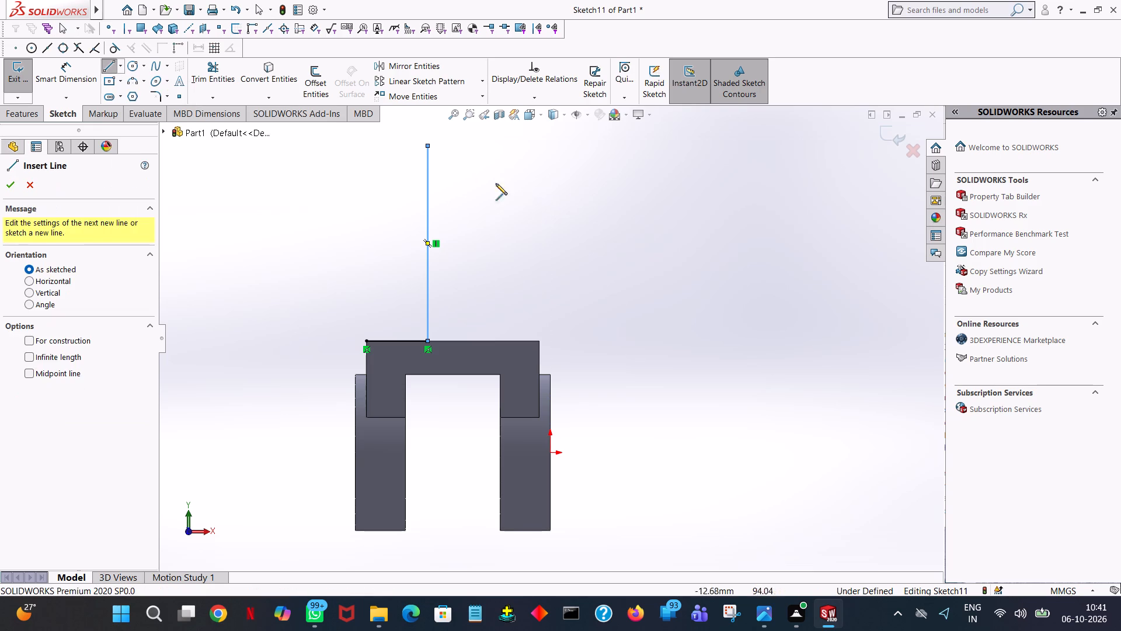
{"action": "left_click", "coordinate": [428, 144]}
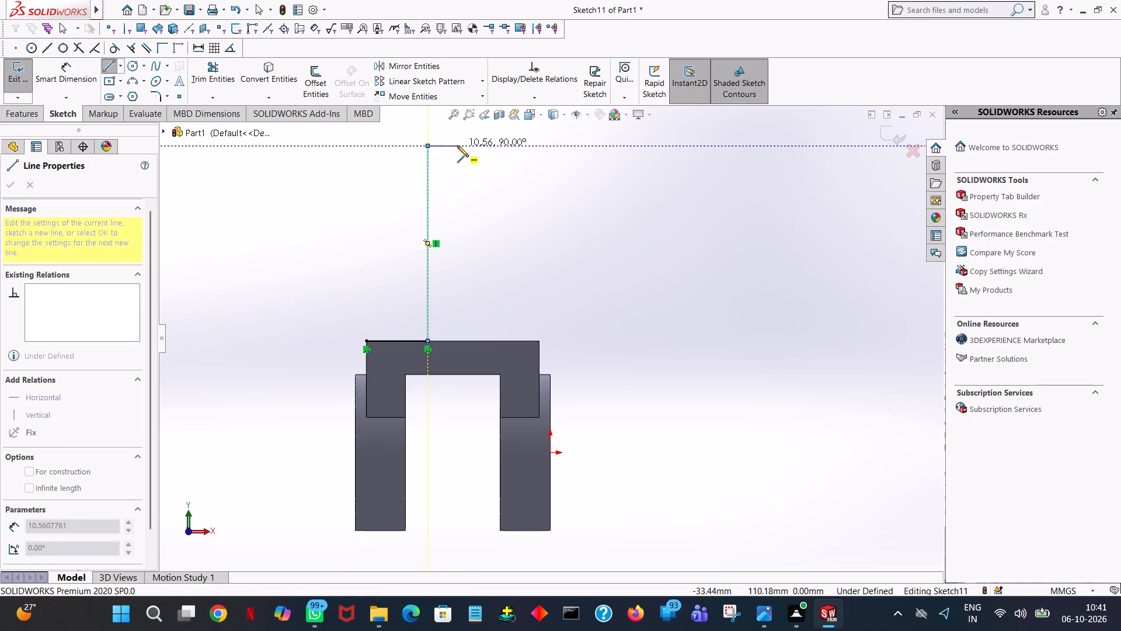
{"action": "left_click", "coordinate": [492, 144]}
{"action": "type", "text": "18"}
{"action": "key", "text": "Return"}
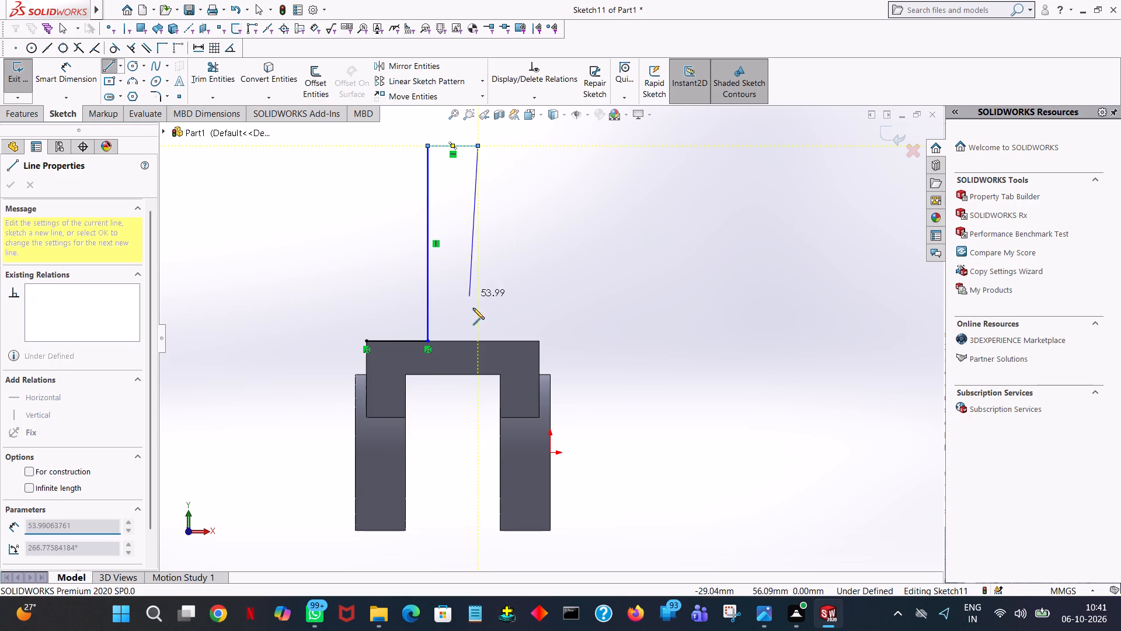
{"action": "left_click", "coordinate": [477, 342]}
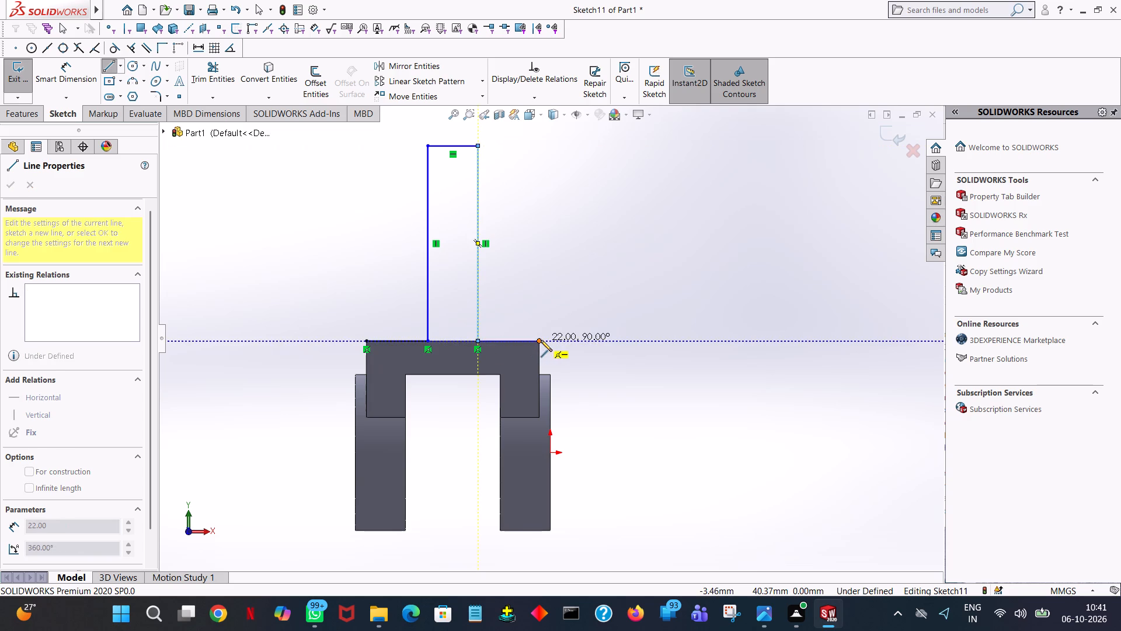
{"action": "right_click", "coordinate": [539, 307]}
{"action": "left_click", "coordinate": [556, 311]}
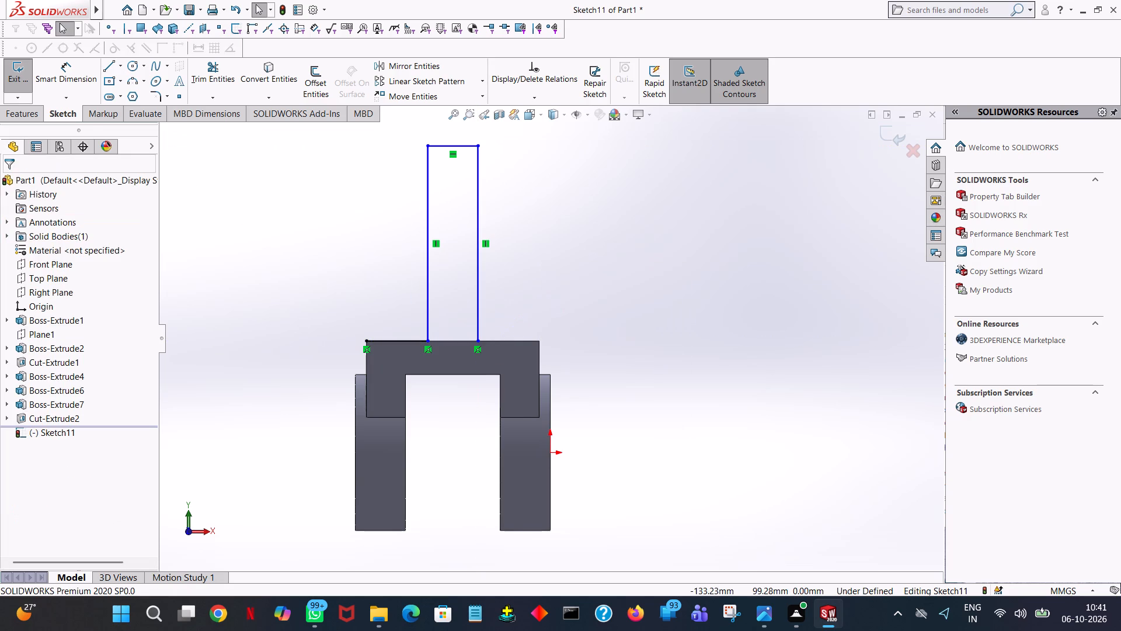
Trim away the 22 mm locating line on the bridge's top edge.
{"action": "left_click", "coordinate": [224, 70]}
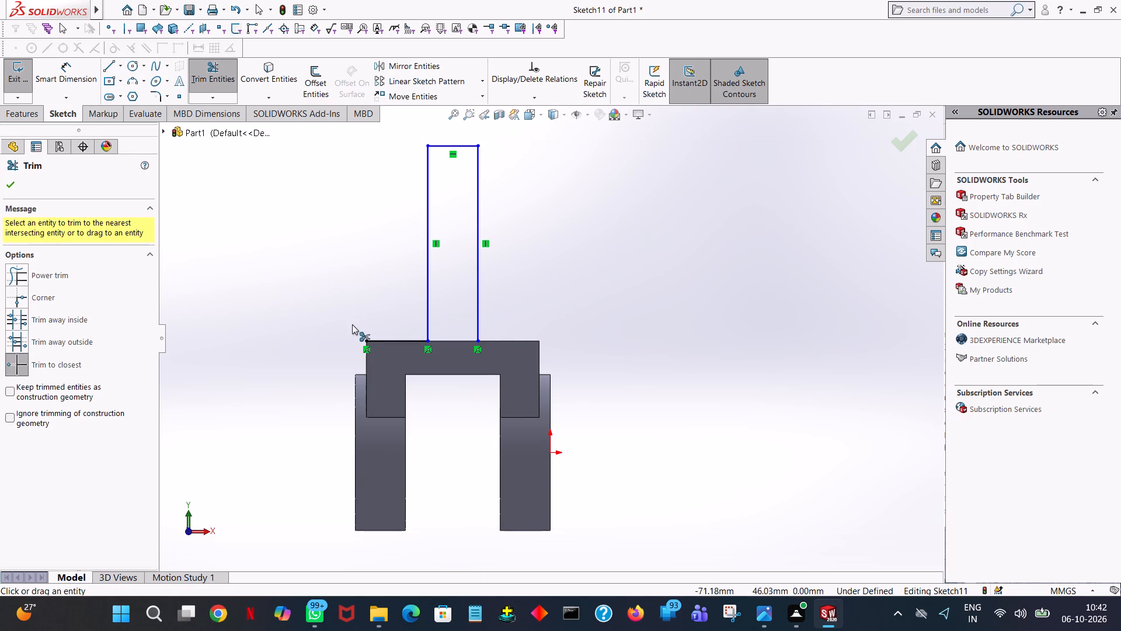
{"action": "left_click", "coordinate": [370, 337]}
{"action": "left_click", "coordinate": [370, 339]}
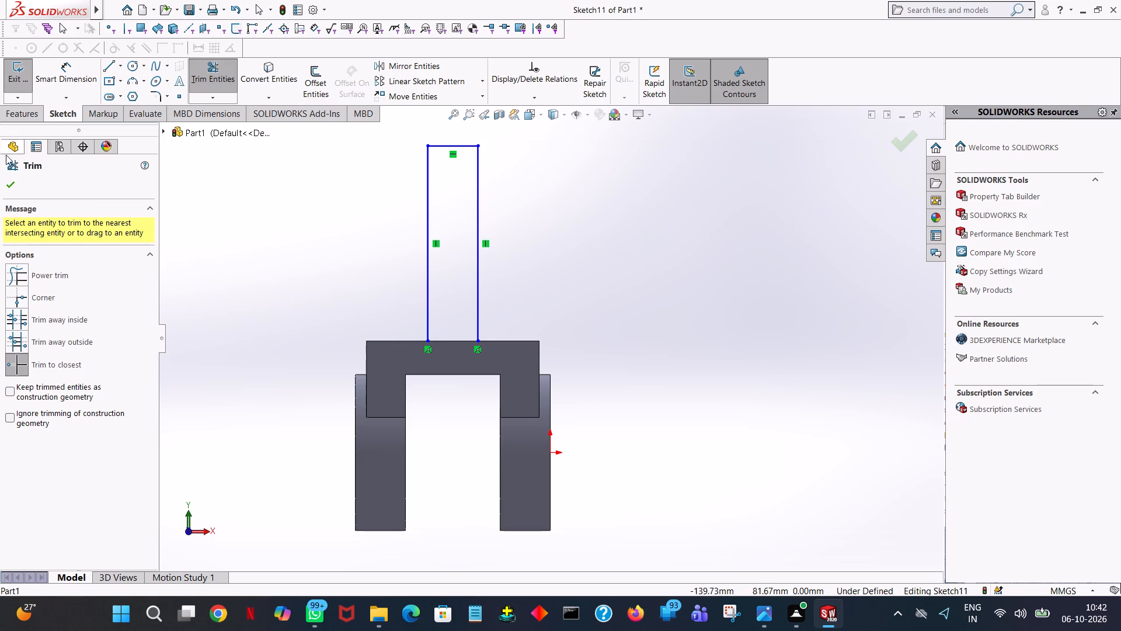
{"action": "left_click", "coordinate": [14, 185]}
Close the upright's profile with a horizontal line joining the lower ends of the two vertical lines.
{"action": "left_click", "coordinate": [106, 68]}
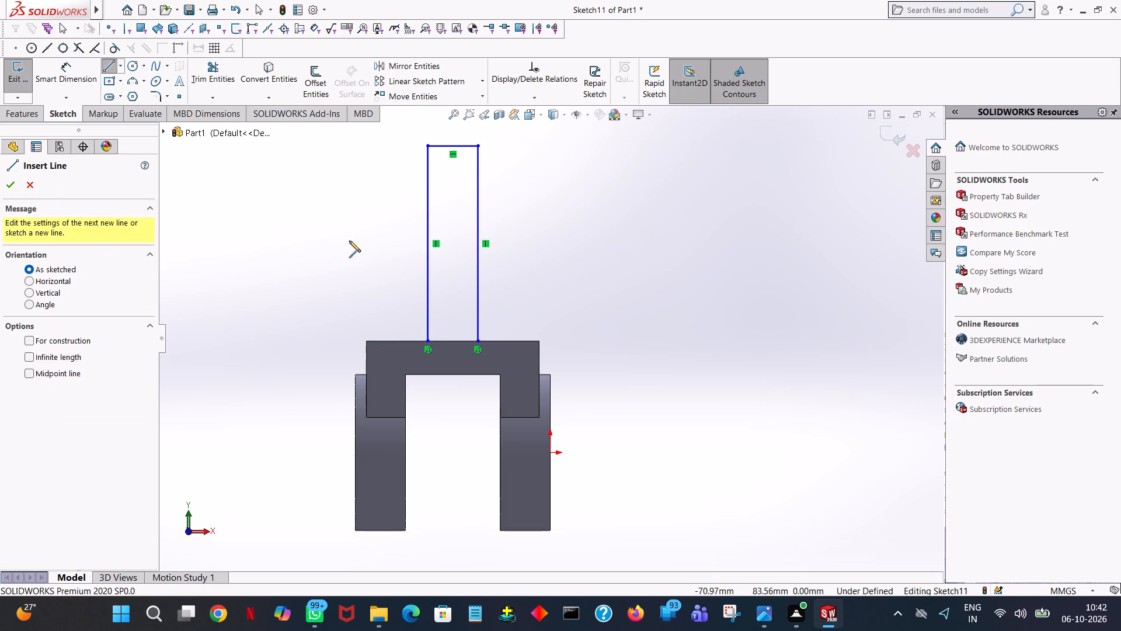
{"action": "left_click", "coordinate": [428, 339]}
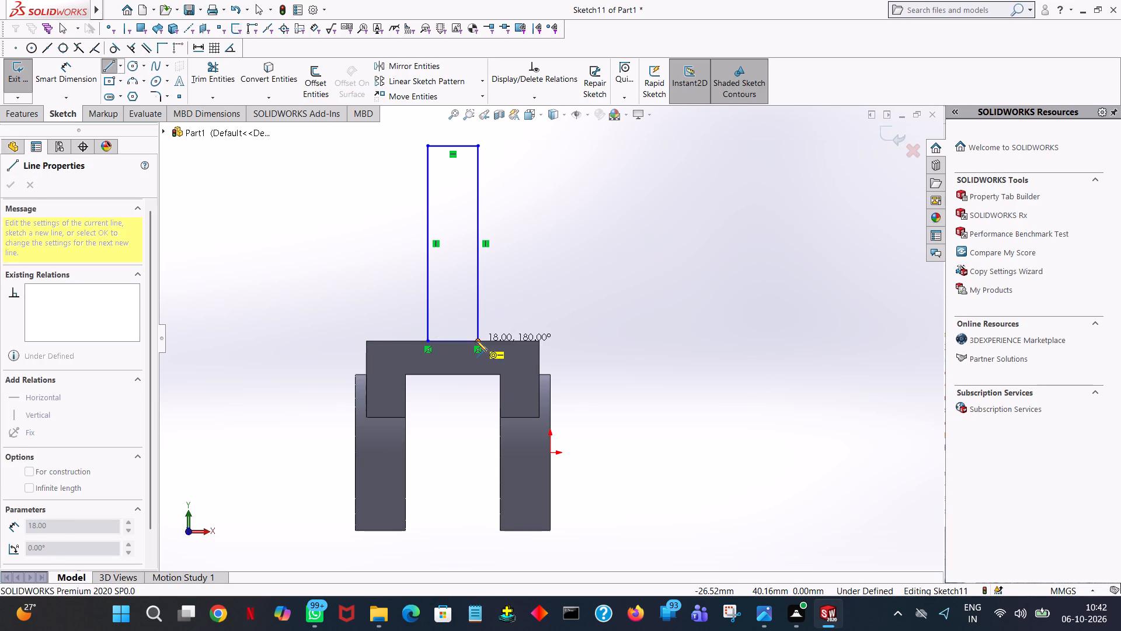
{"action": "left_click", "coordinate": [476, 341]}
{"action": "right_click", "coordinate": [476, 341]}
{"action": "left_click", "coordinate": [500, 345]}
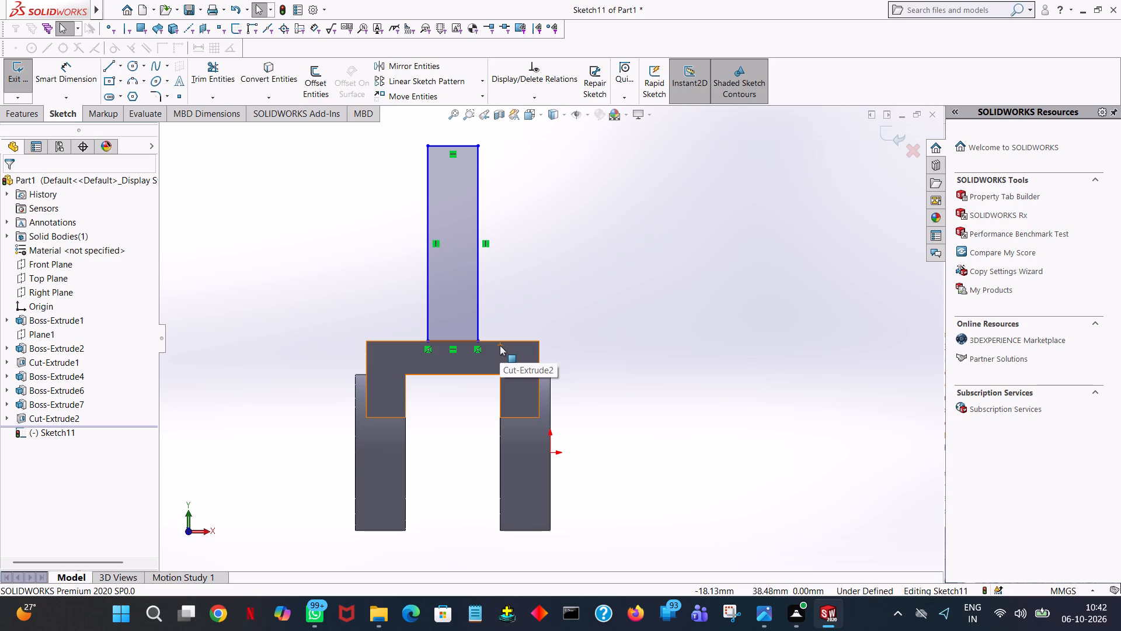
{"action": "left_click", "coordinate": [231, 186]}
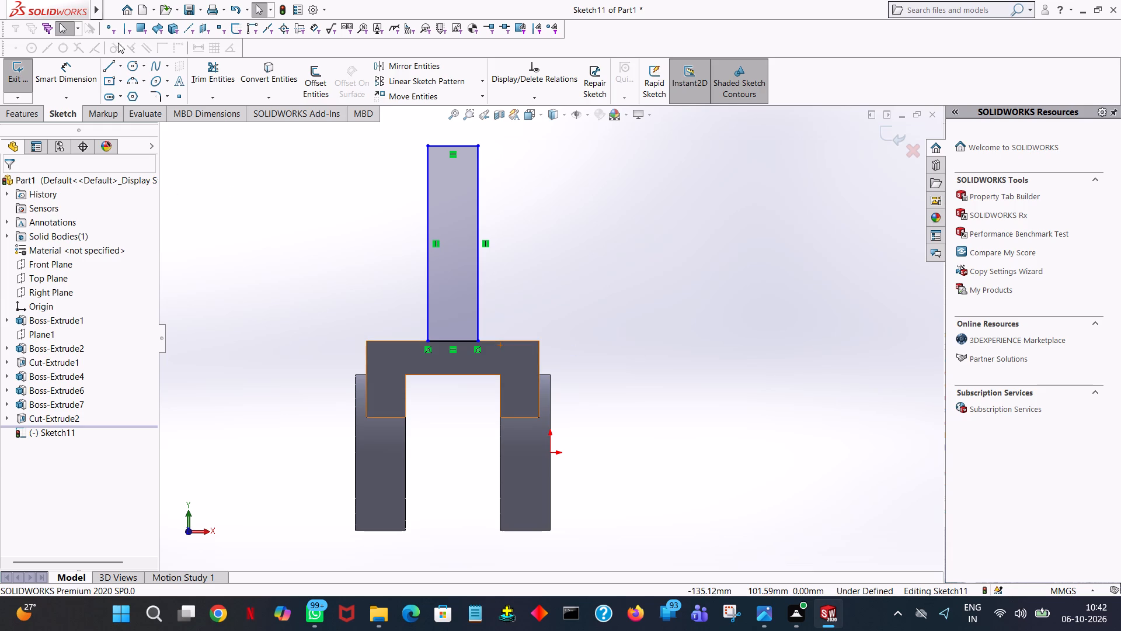
Dimension the upright's vertical line on the -X side at 70 mm.
{"action": "left_click", "coordinate": [56, 67]}
{"action": "left_click", "coordinate": [424, 248]}
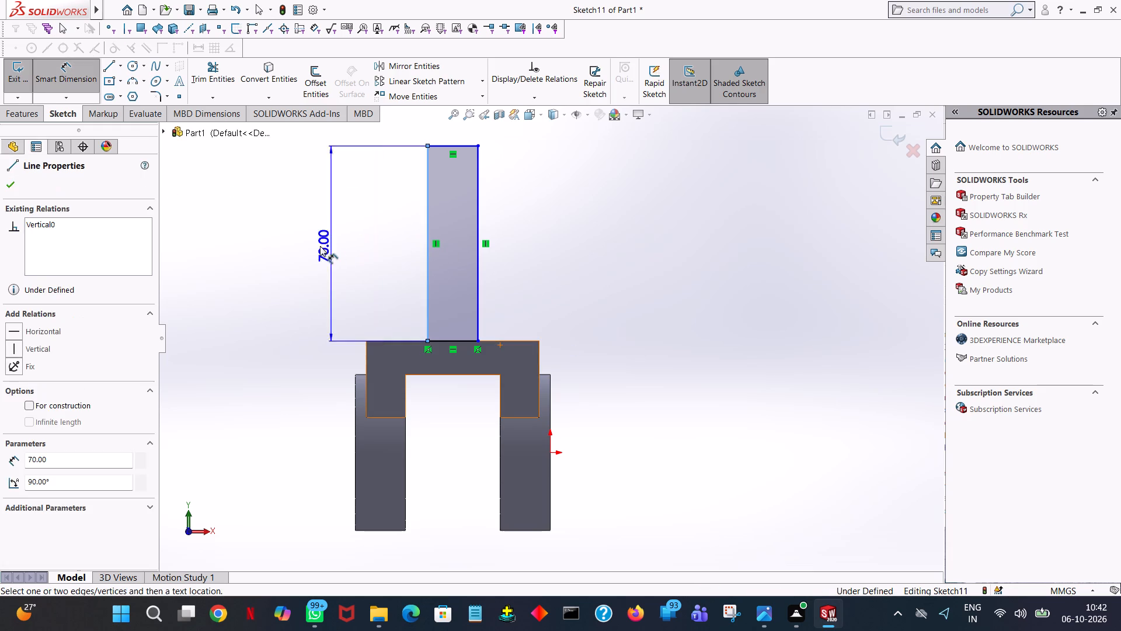
{"action": "left_click", "coordinate": [320, 246]}
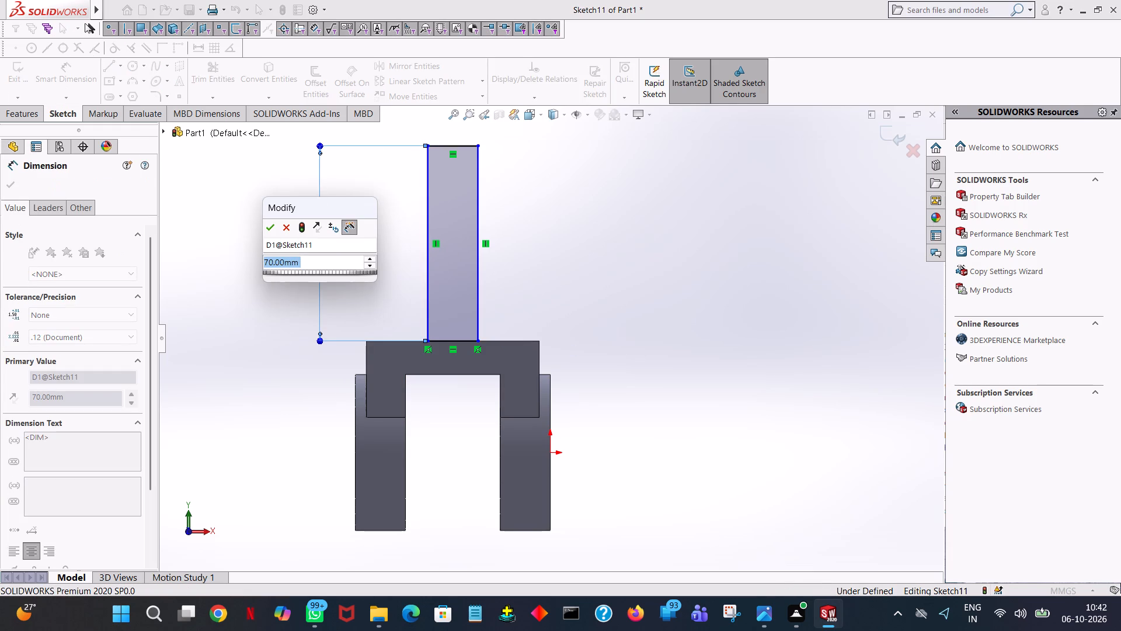
{"action": "left_click", "coordinate": [274, 228]}
{"action": "left_click", "coordinate": [568, 234]}
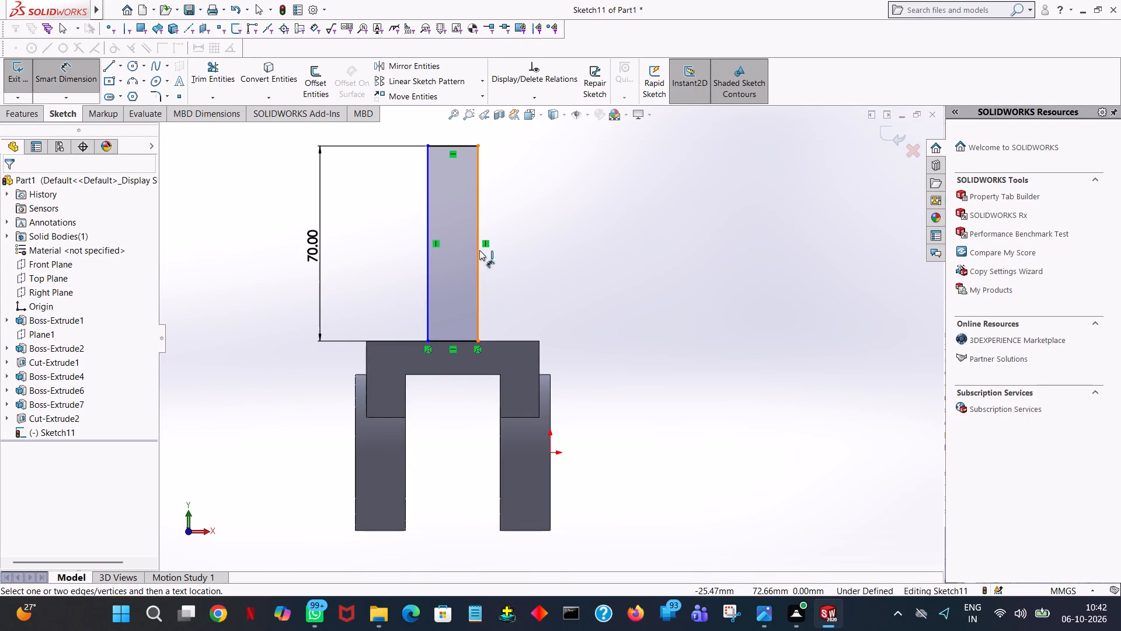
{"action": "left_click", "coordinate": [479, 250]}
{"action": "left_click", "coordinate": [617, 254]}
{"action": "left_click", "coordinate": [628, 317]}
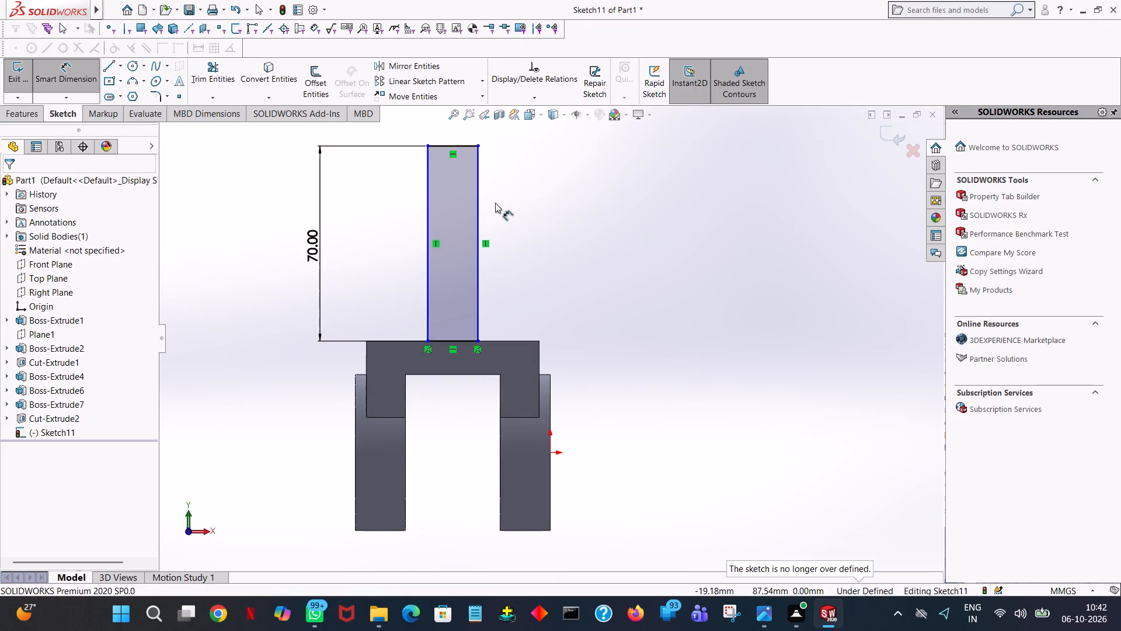
Locate the upright's -X side vertical line 44 mm horizontally from the origin.
{"action": "left_click", "coordinate": [428, 251]}
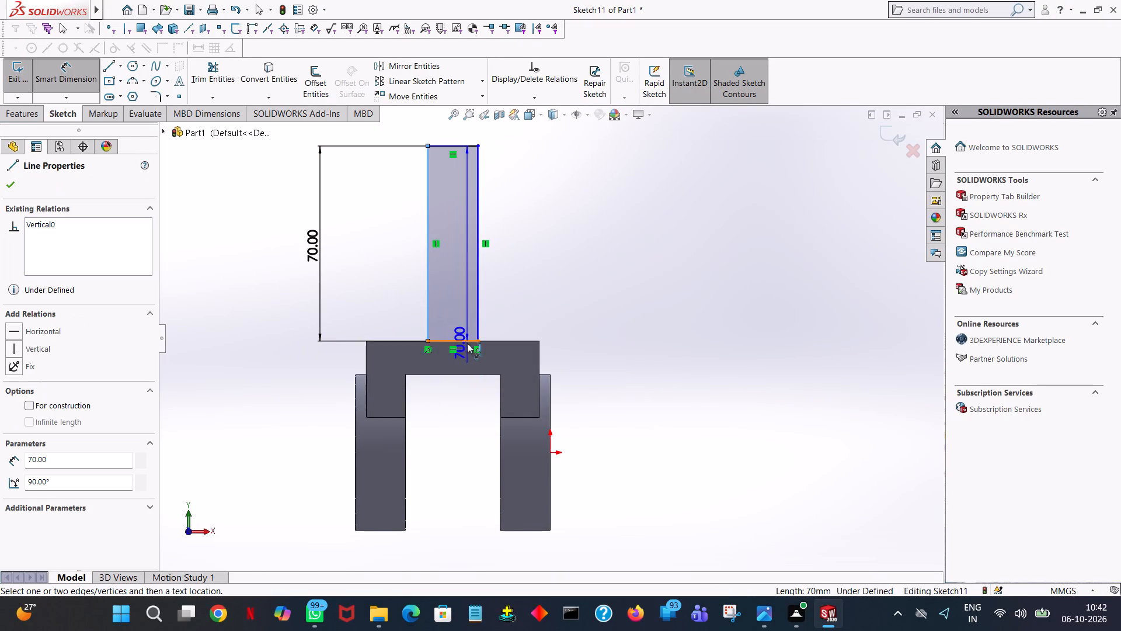
{"action": "left_click", "coordinate": [549, 450]}
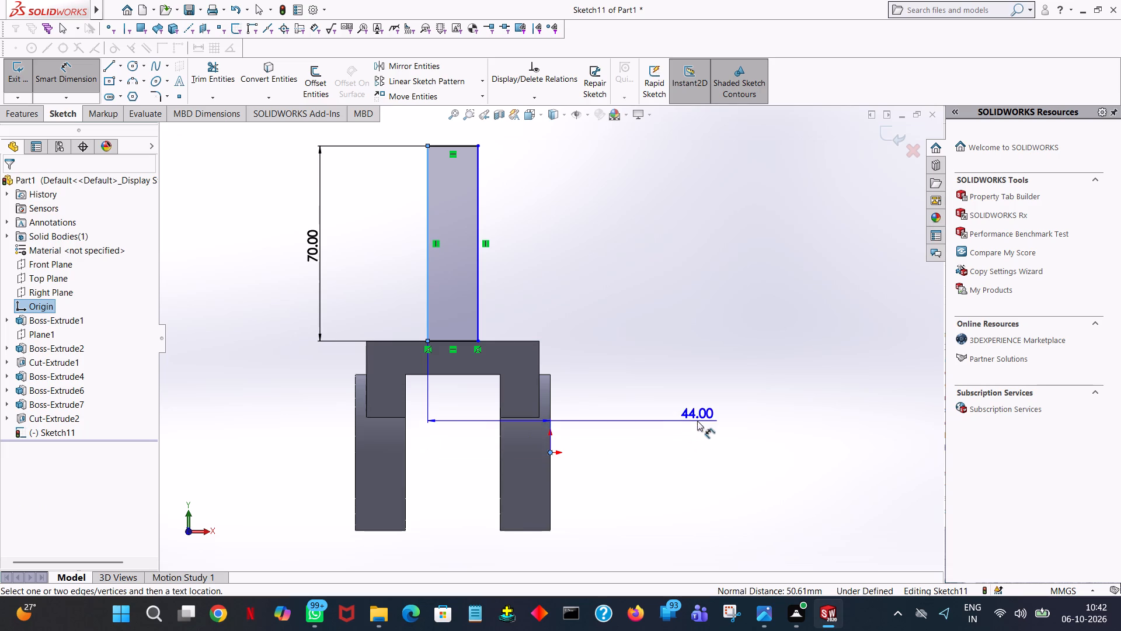
{"action": "left_click", "coordinate": [697, 421]}
{"action": "left_click", "coordinate": [646, 404]}
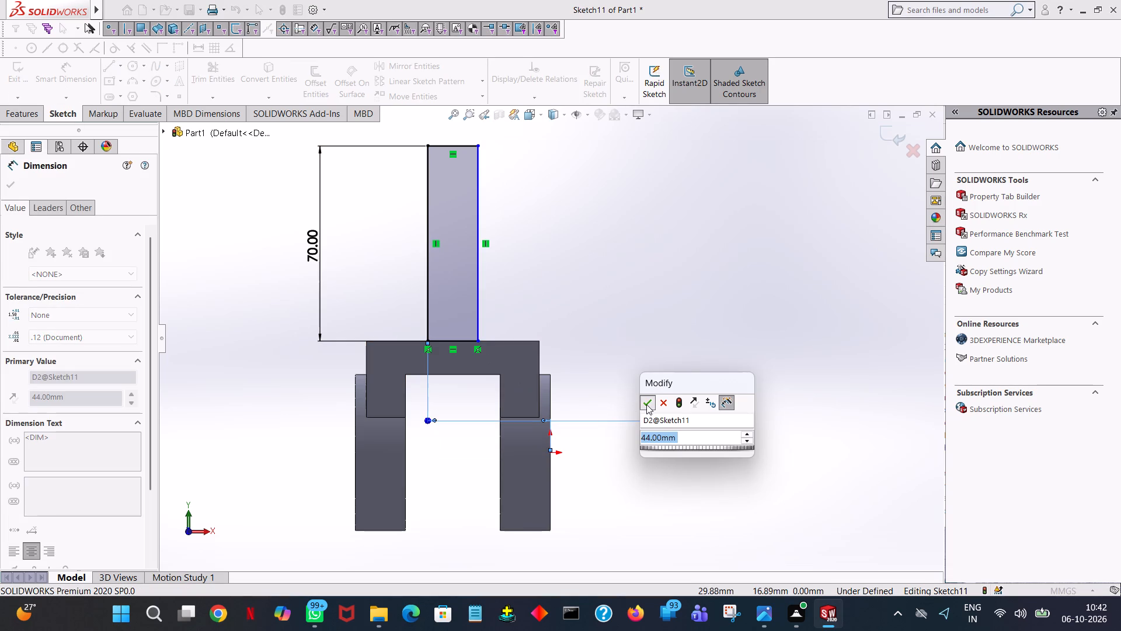
{"action": "left_click", "coordinate": [641, 287]}
Dimension the spacing between the upright's two vertical lines at 18 mm.
{"action": "left_click", "coordinate": [481, 276]}
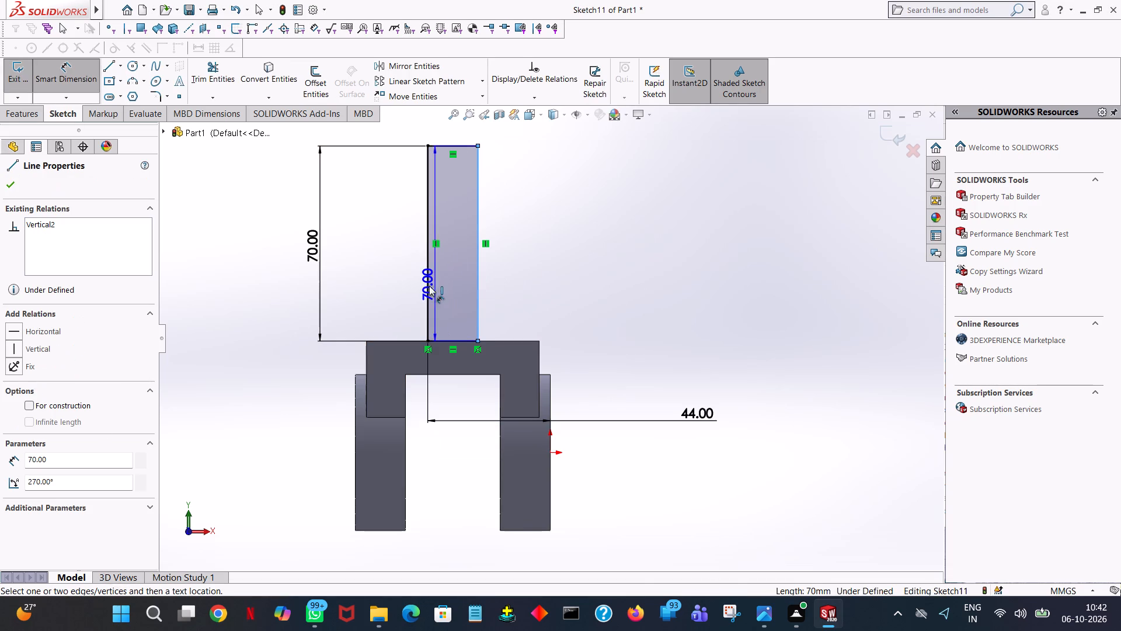
{"action": "left_click", "coordinate": [426, 286]}
{"action": "left_click", "coordinate": [471, 432]}
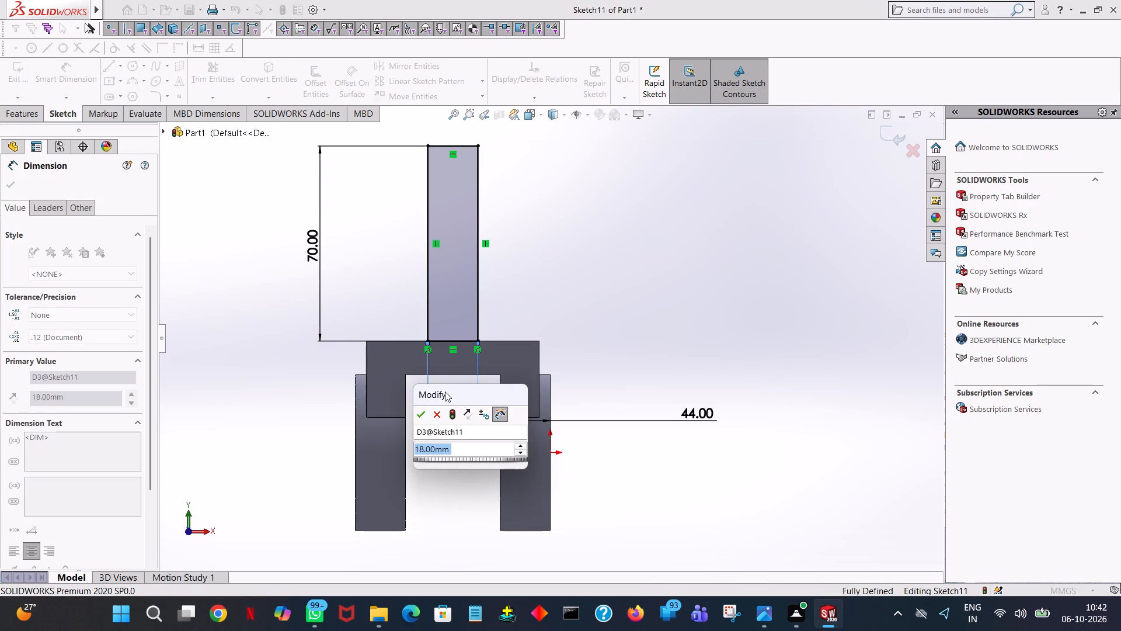
{"action": "left_click", "coordinate": [418, 410]}
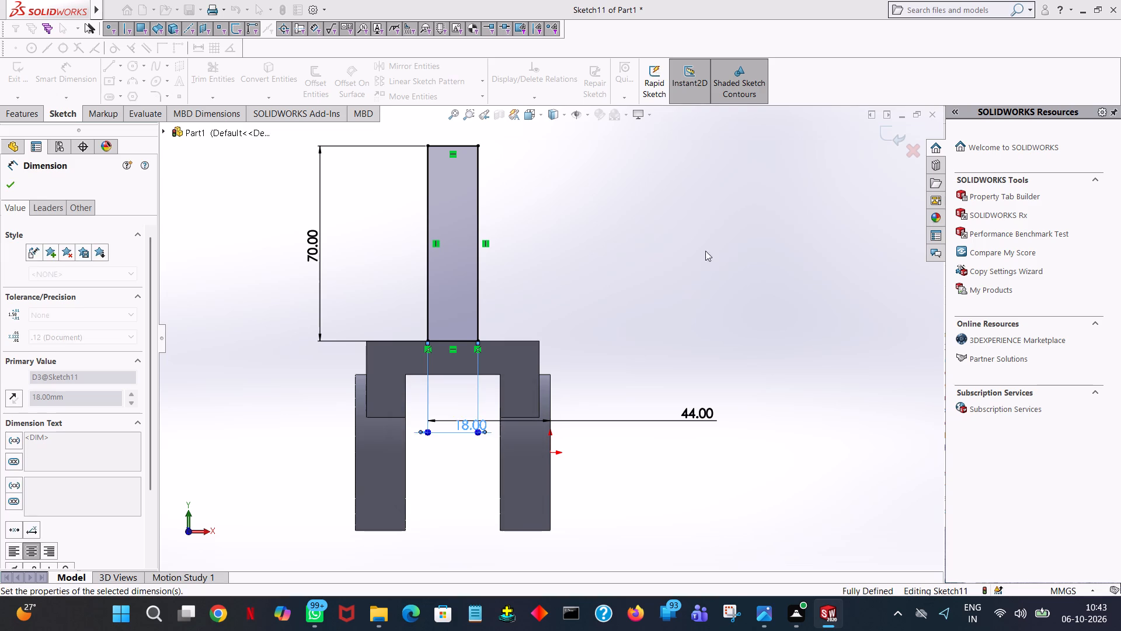
{"action": "left_click", "coordinate": [710, 244]}
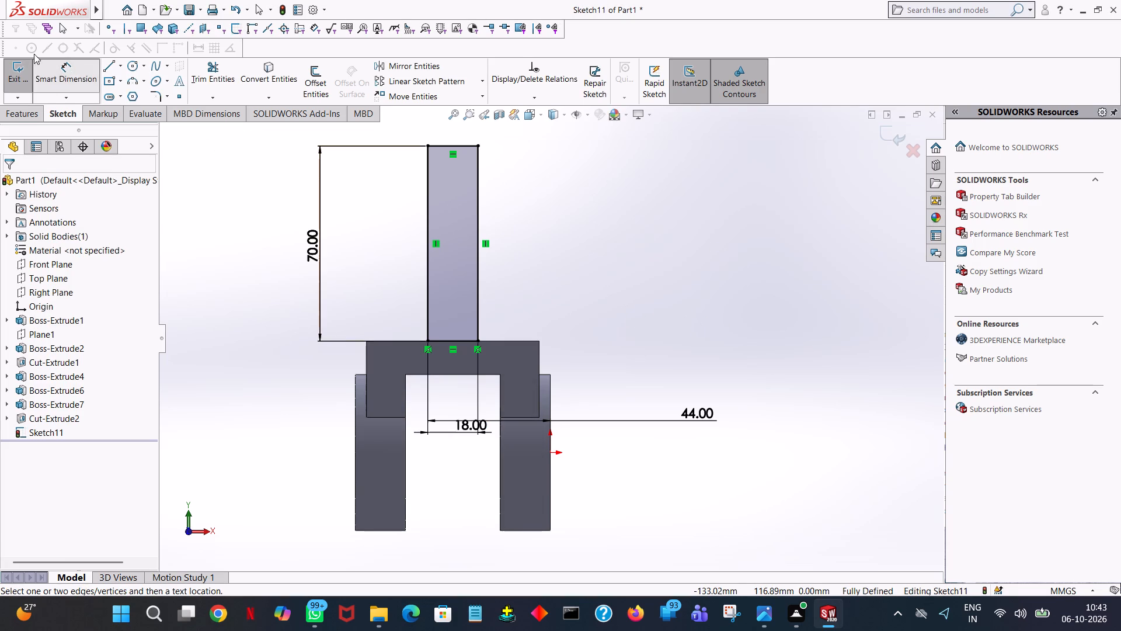
Extrude the upright's profile as a blind boss 50 mm deep in the reversed direction, over the bridge and merged with it.
{"action": "left_click", "coordinate": [26, 113]}
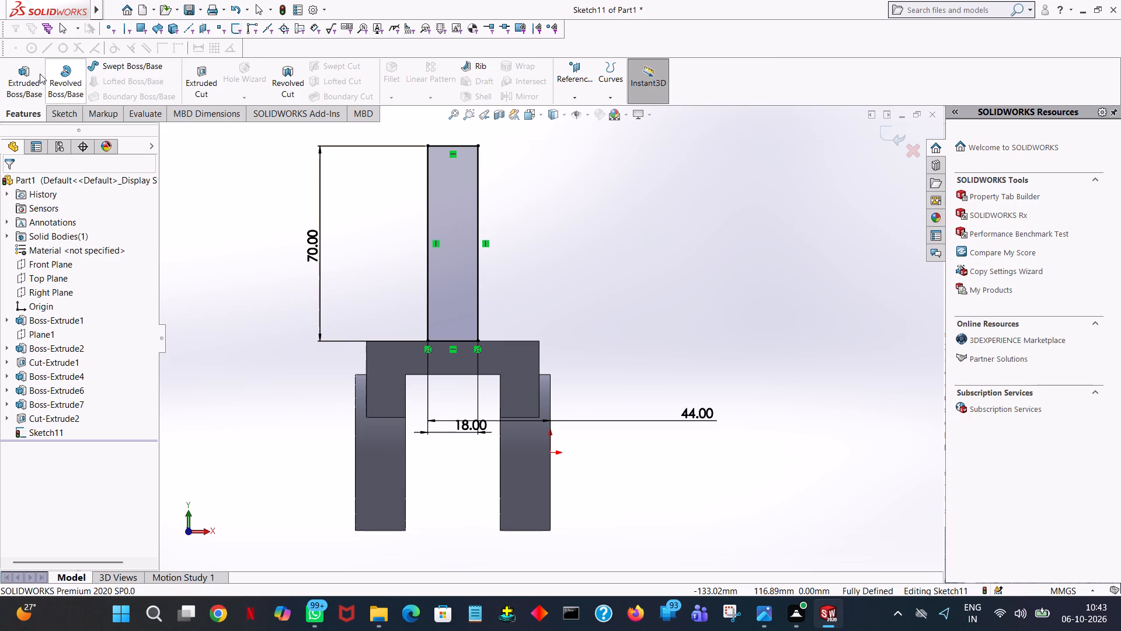
{"action": "left_click", "coordinate": [11, 71]}
{"action": "middle_click_drag", "start_coordinate": [593, 247], "coordinate": [537, 266]}
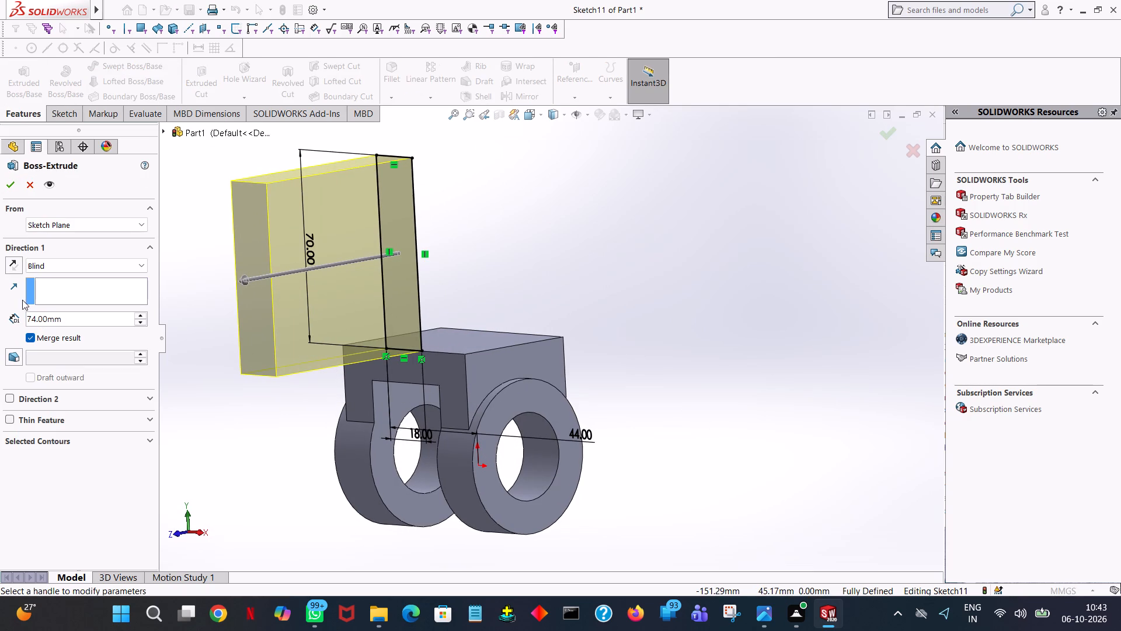
{"action": "left_click", "coordinate": [15, 263]}
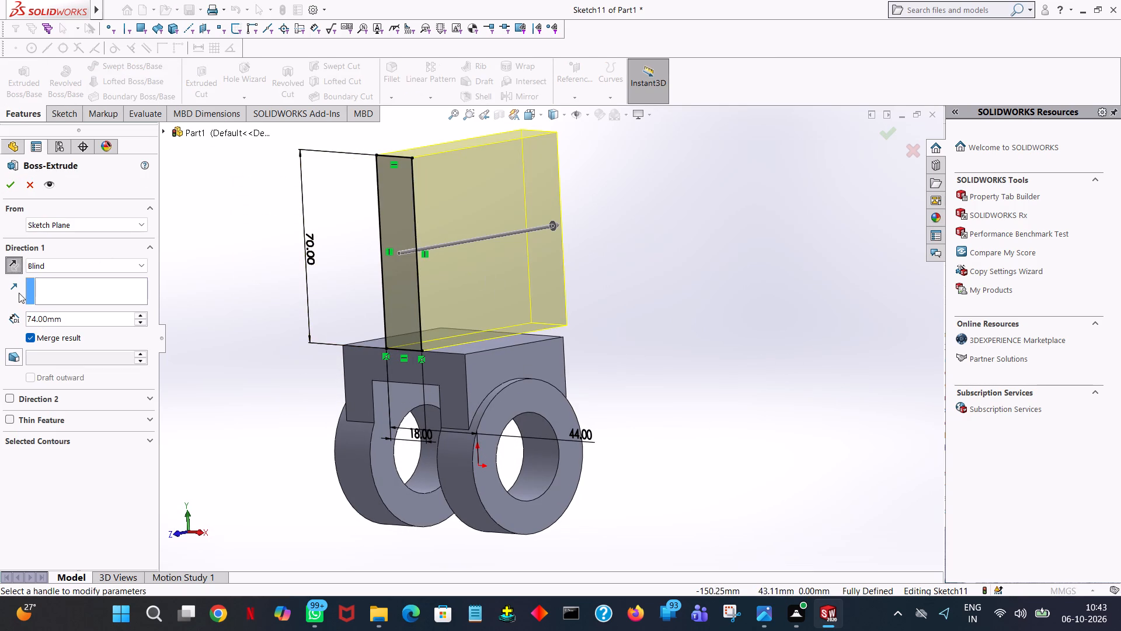
{"action": "double_click", "coordinate": [78, 320]}
{"action": "type", "text": "50"}
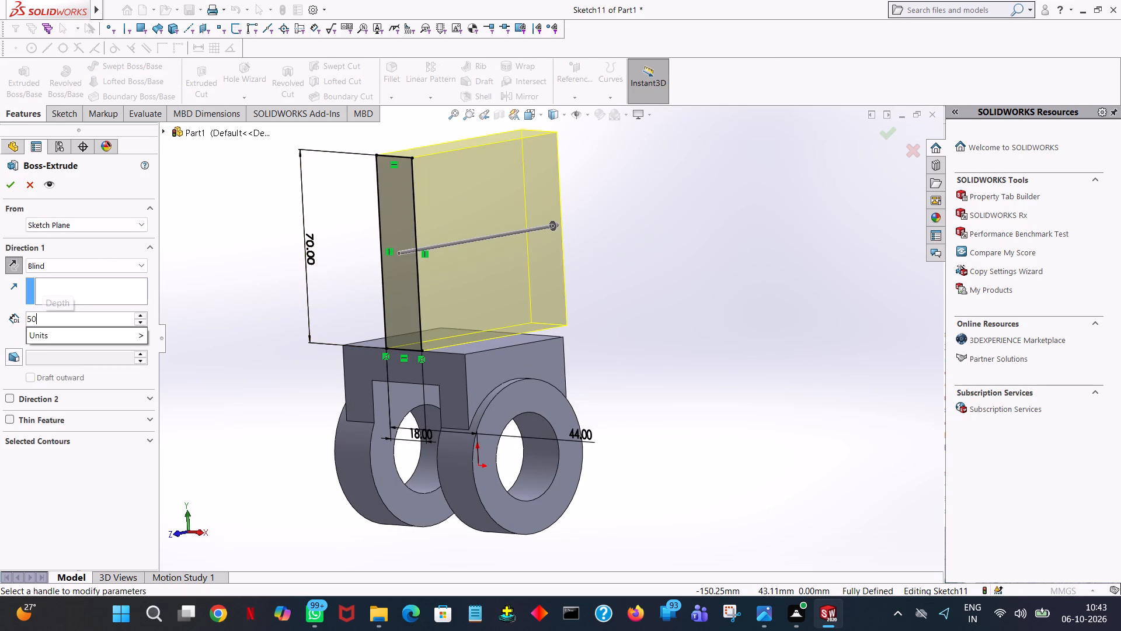
{"action": "left_click", "coordinate": [707, 404]}
{"action": "middle_click_drag", "start_coordinate": [707, 404], "coordinate": [645, 419]}
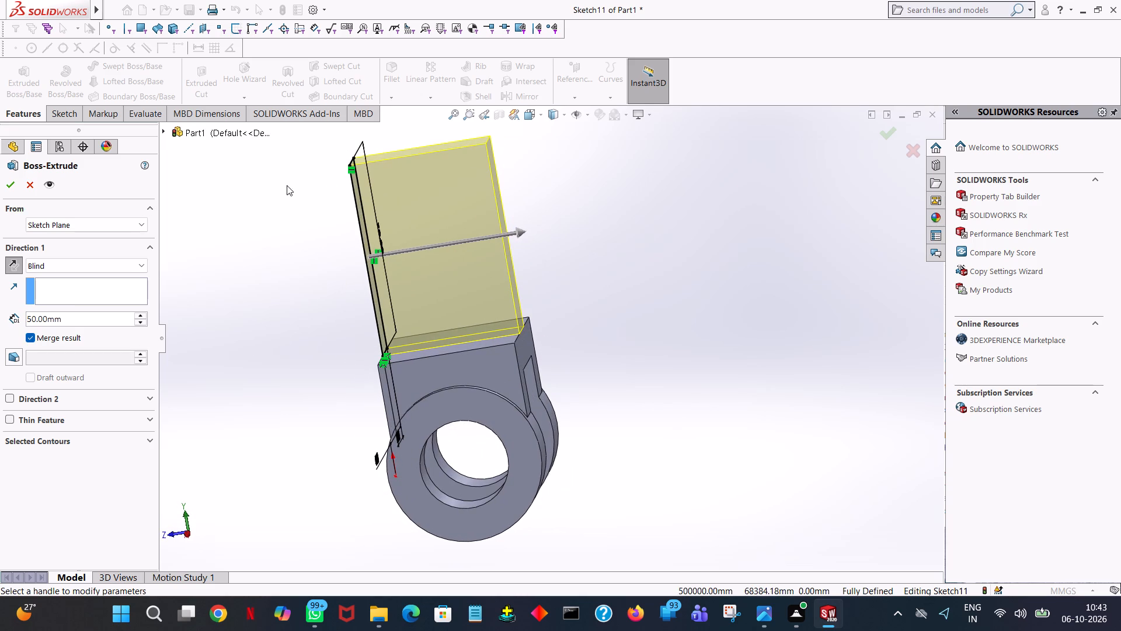
{"action": "left_click", "coordinate": [10, 182]}
{"action": "left_click", "coordinate": [757, 242]}
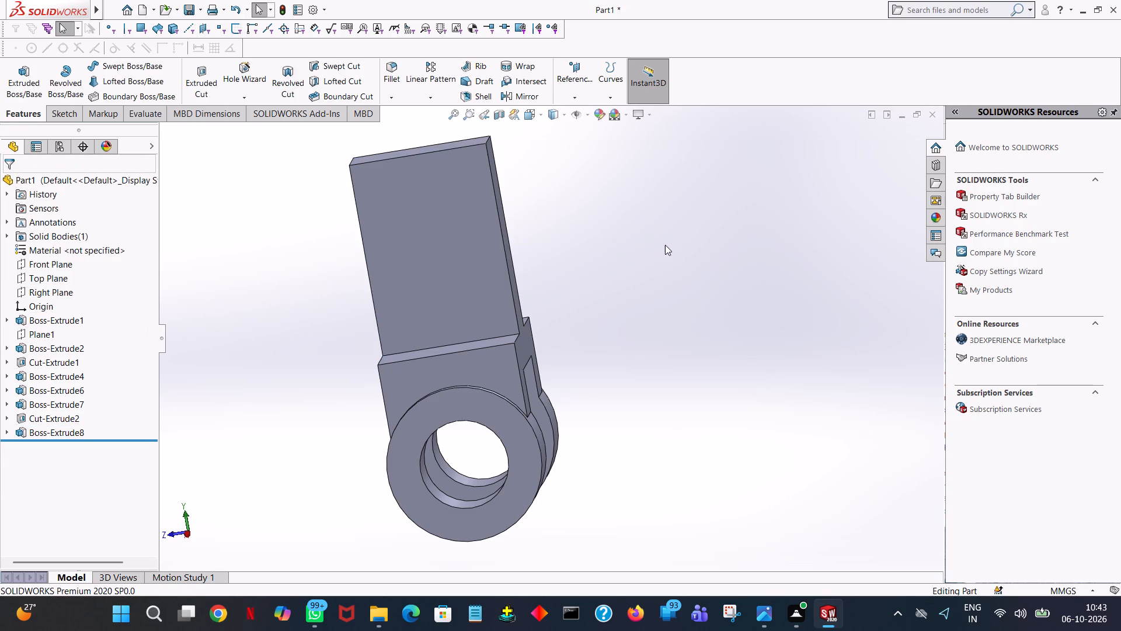
Start a boss extrusion sketch on the upright's broad -X face and draw a 25 mm radius circle centred on the top edge's midpoint.
{"action": "middle_click_drag", "start_coordinate": [665, 245], "coordinate": [764, 210]}
{"action": "middle_click_drag", "start_coordinate": [764, 210], "coordinate": [795, 296]}
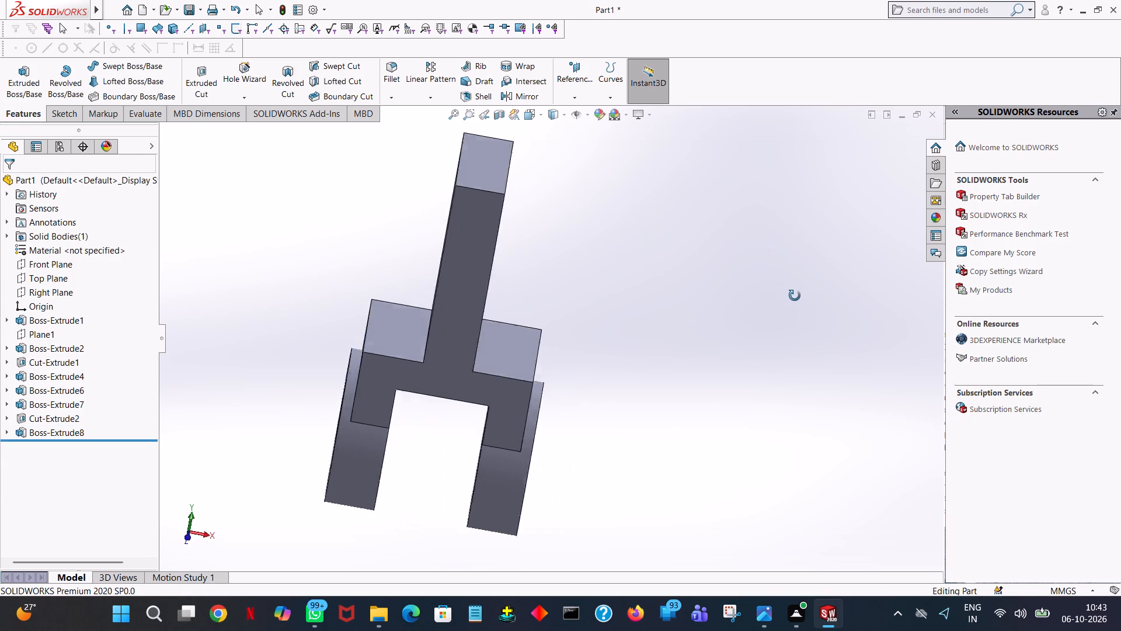
{"action": "middle_click_drag", "start_coordinate": [795, 296], "coordinate": [531, 122]}
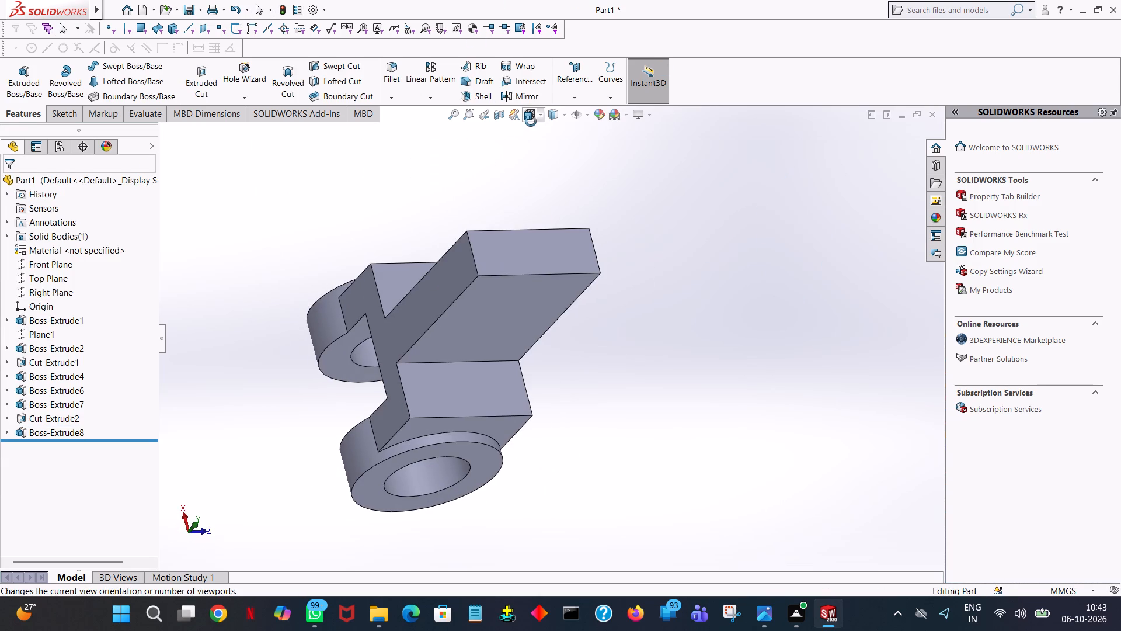
{"action": "middle_click_drag", "start_coordinate": [531, 122], "coordinate": [529, 121]}
{"action": "middle_click", "coordinate": [528, 120]}
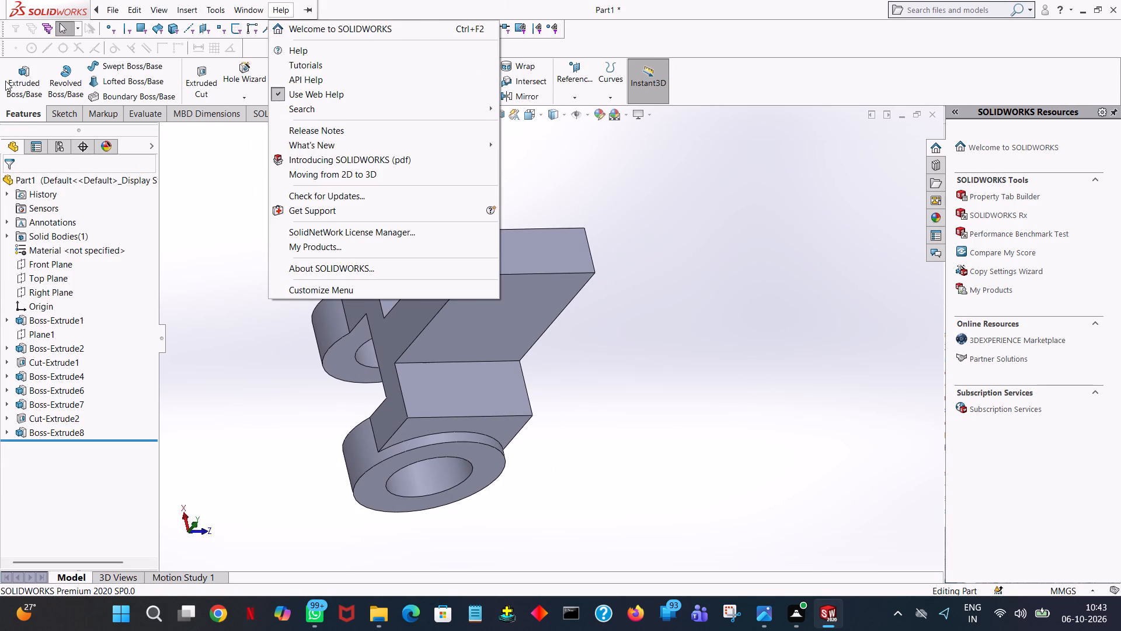
{"action": "left_click", "coordinate": [5, 81]}
{"action": "middle_click_drag", "start_coordinate": [643, 262], "coordinate": [653, 237]}
{"action": "middle_click_drag", "start_coordinate": [655, 196], "coordinate": [605, 96]}
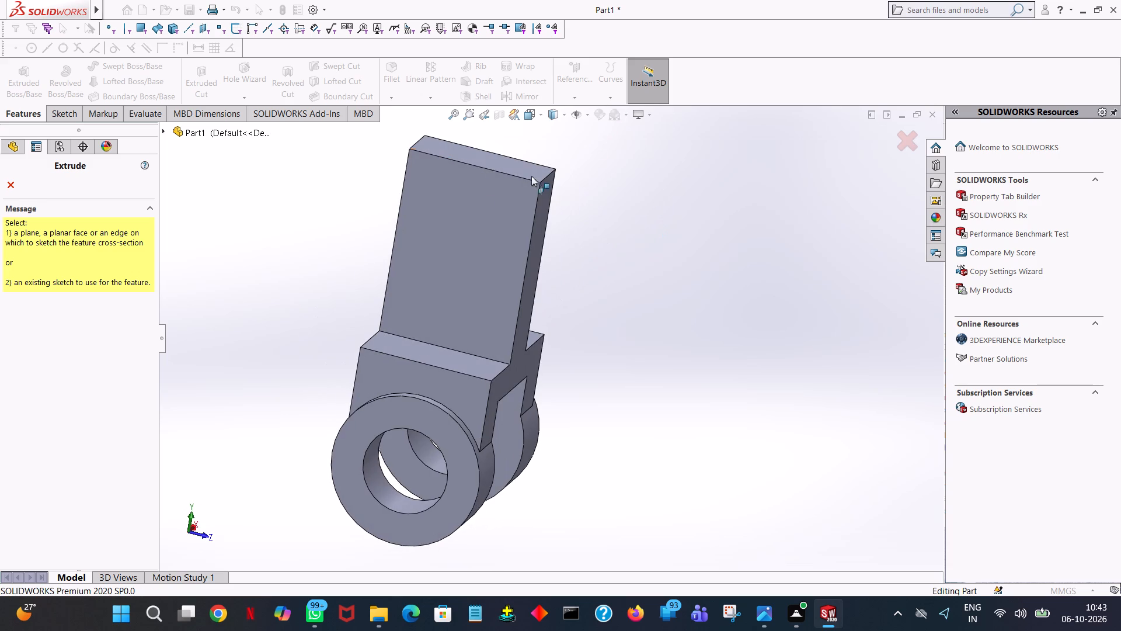
{"action": "left_click", "coordinate": [485, 198]}
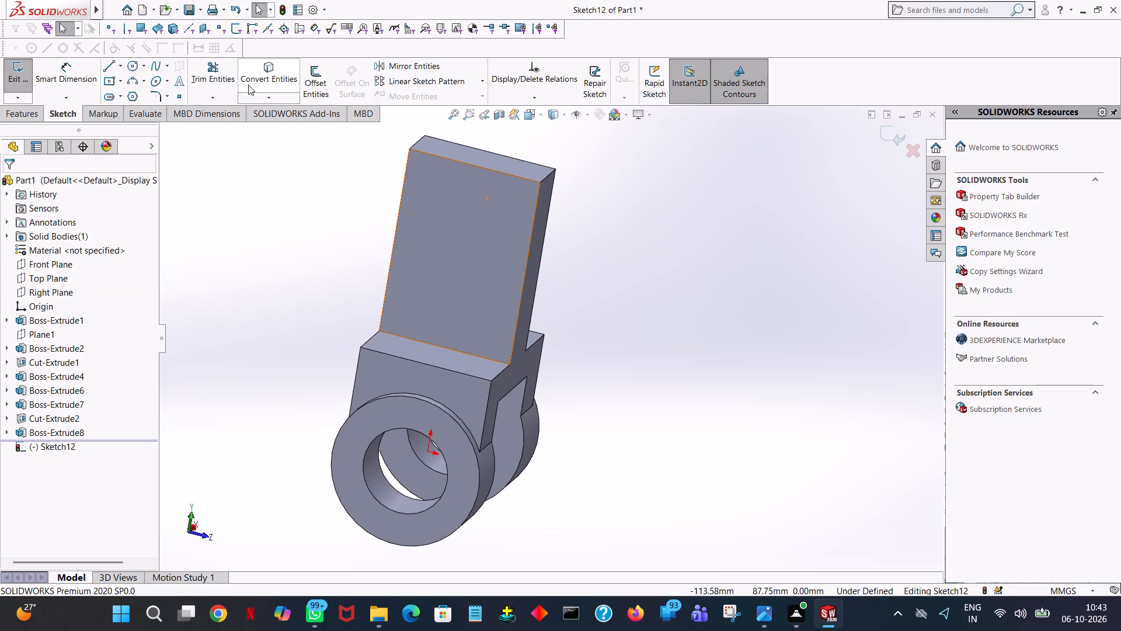
{"action": "key", "text": "space"}
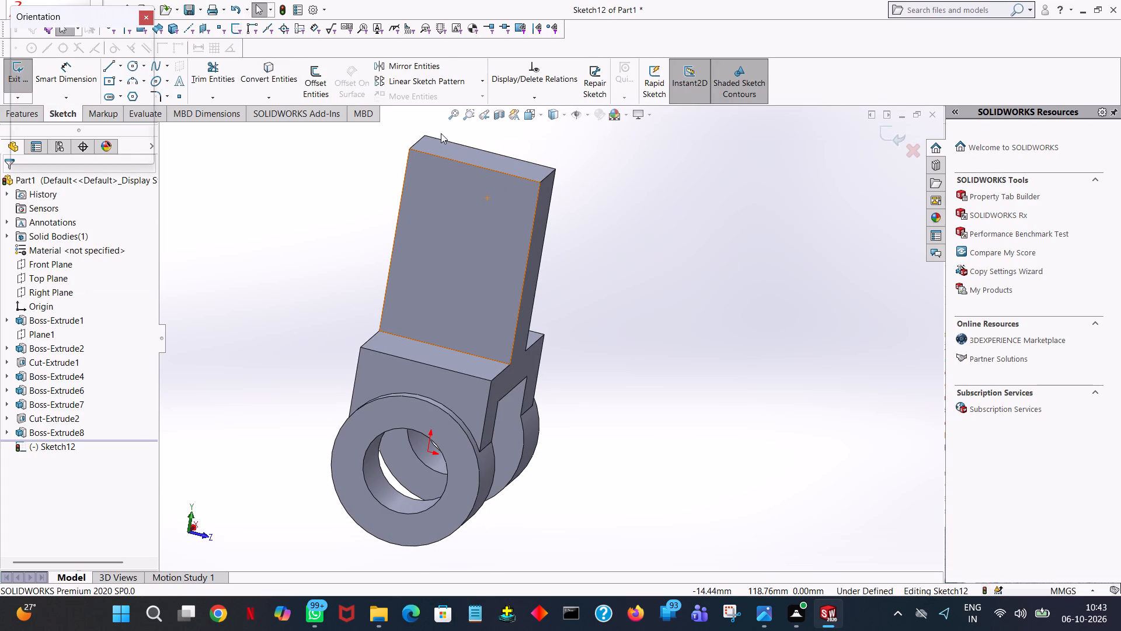
{"action": "left_click", "coordinate": [147, 82]}
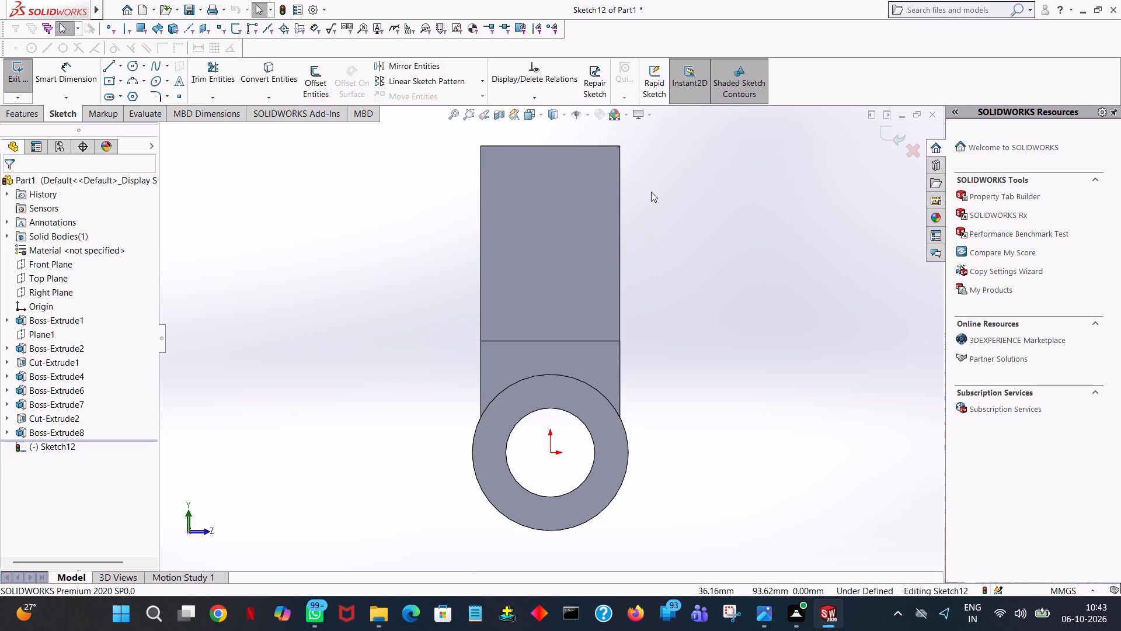
{"action": "middle_click_drag", "start_coordinate": [651, 206], "coordinate": [654, 292], "text": "ctrl"}
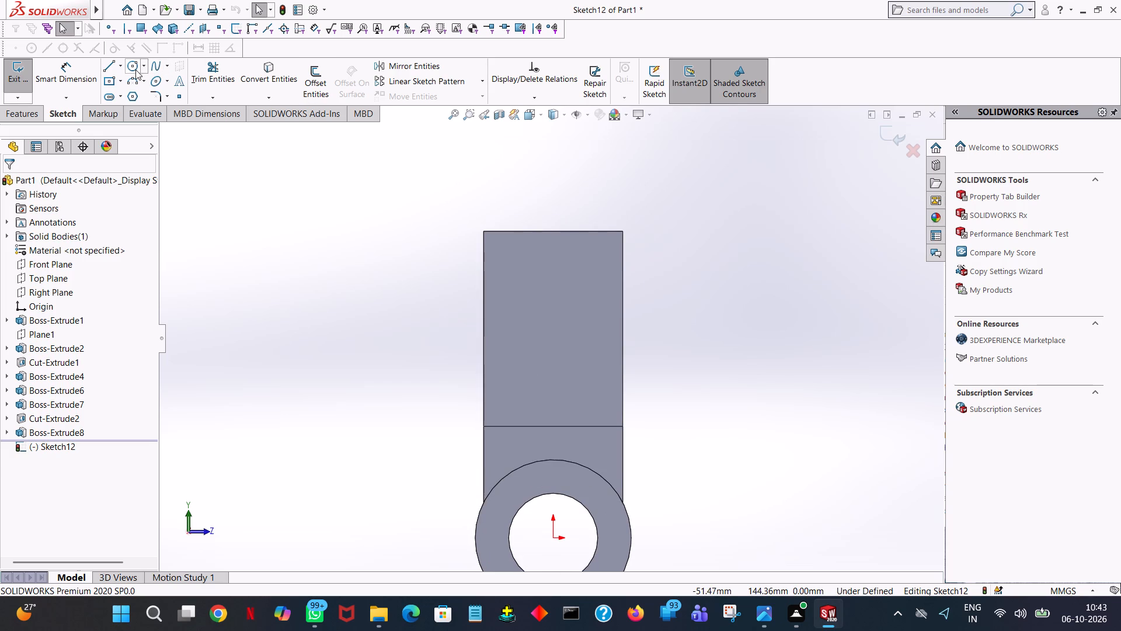
{"action": "left_click", "coordinate": [134, 66]}
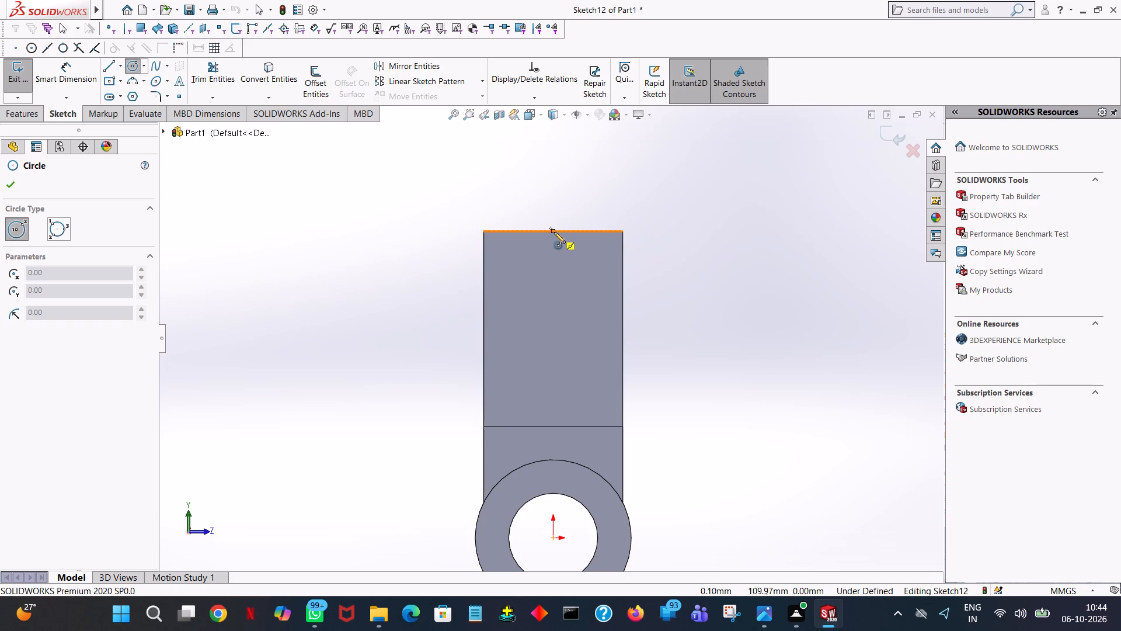
{"action": "left_click", "coordinate": [551, 229]}
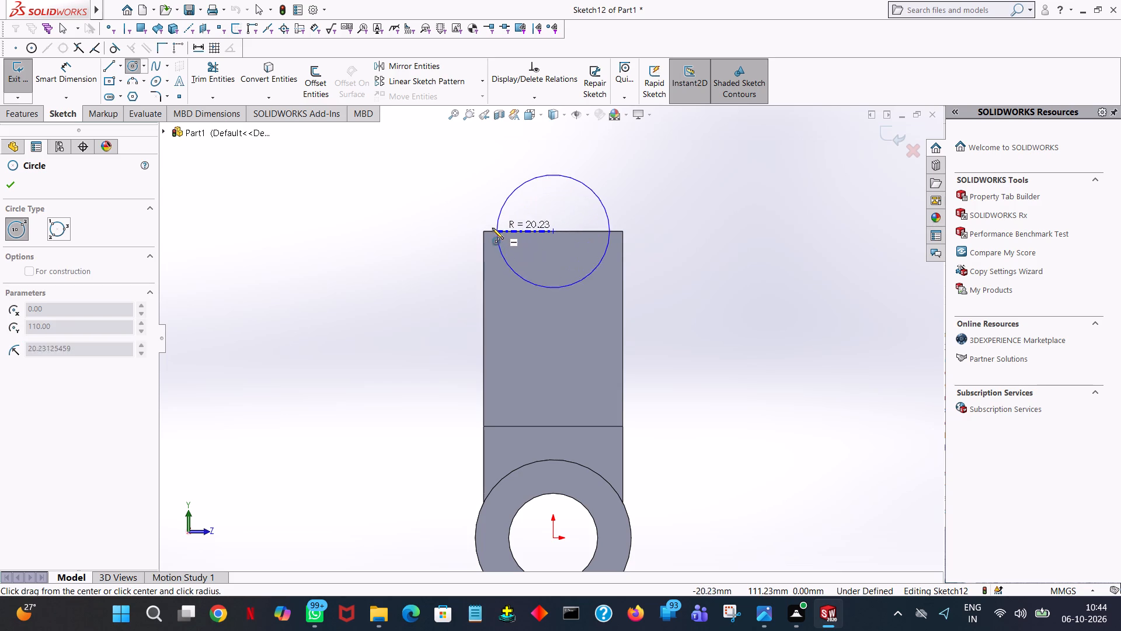
{"action": "left_click", "coordinate": [482, 231]}
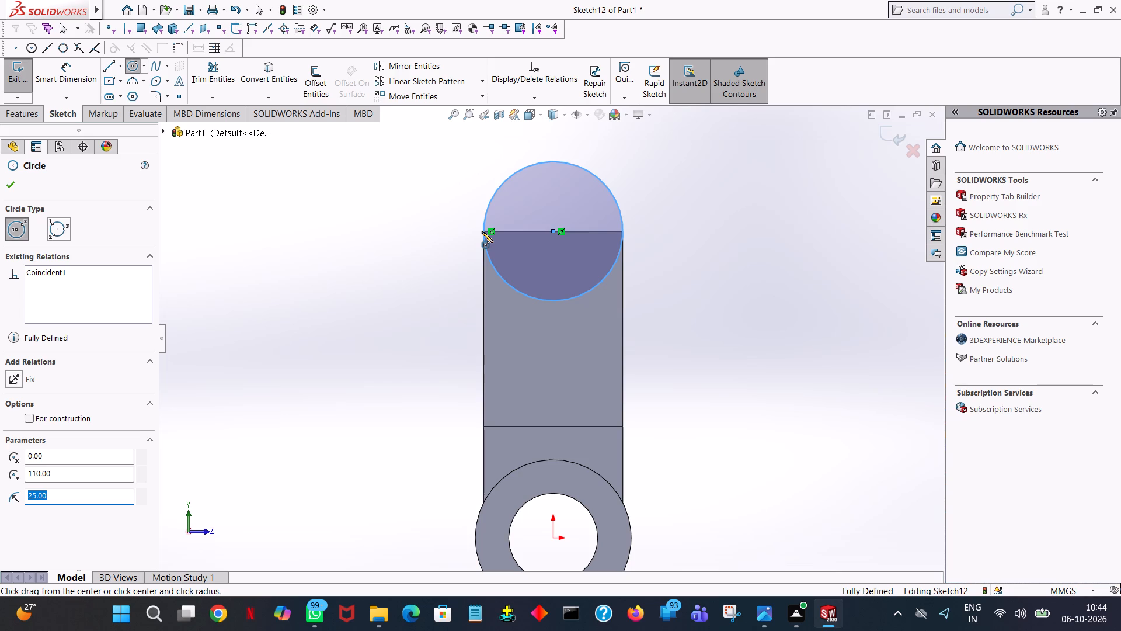
{"action": "right_click", "coordinate": [482, 231]}
{"action": "left_click", "coordinate": [510, 238]}
{"action": "middle_click_drag", "start_coordinate": [676, 224], "coordinate": [799, 237]}
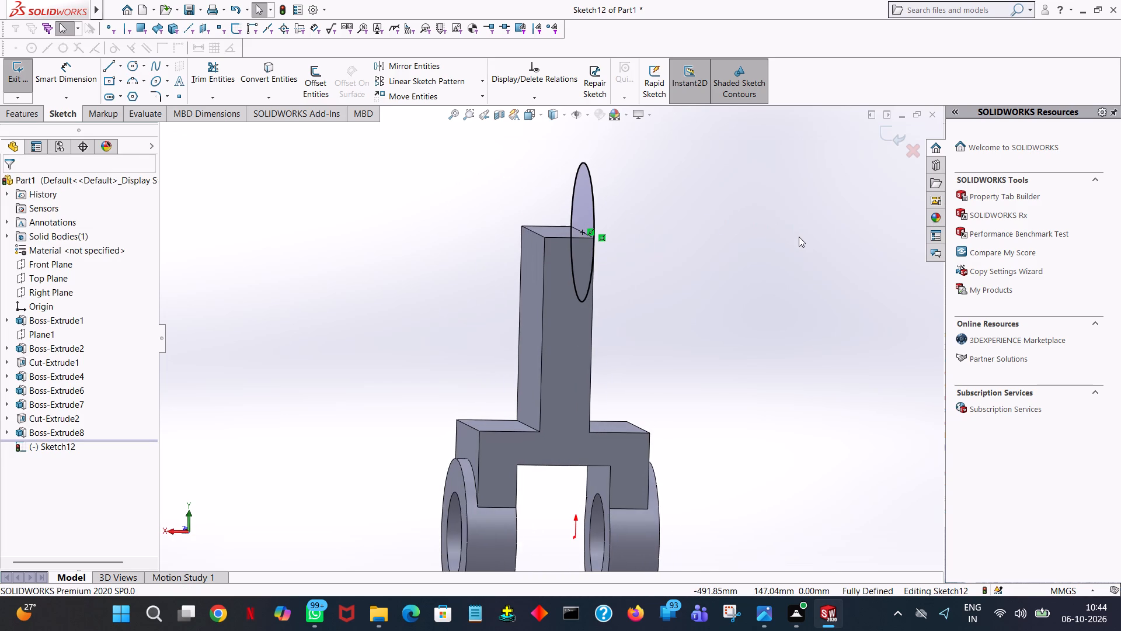
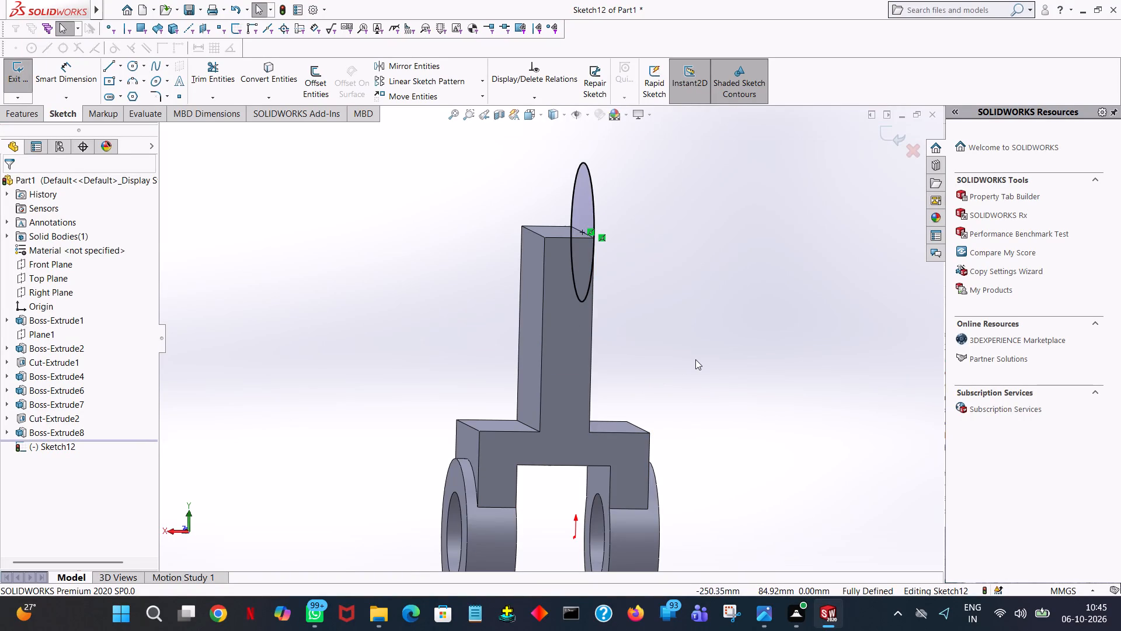
Turn on shadows in shaded mode and ambient occlusion for the model display.
{"action": "middle_click_drag", "start_coordinate": [695, 359], "coordinate": [647, 373]}
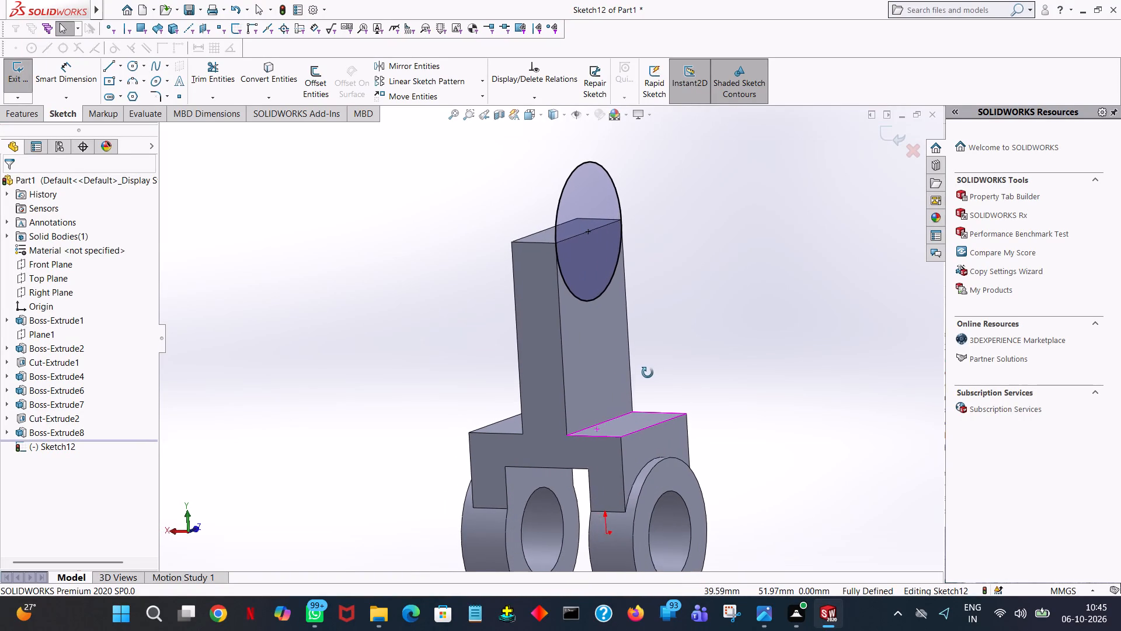
{"action": "middle_click_drag", "start_coordinate": [647, 373], "coordinate": [647, 373]}
{"action": "key", "text": "ctrl+7"}
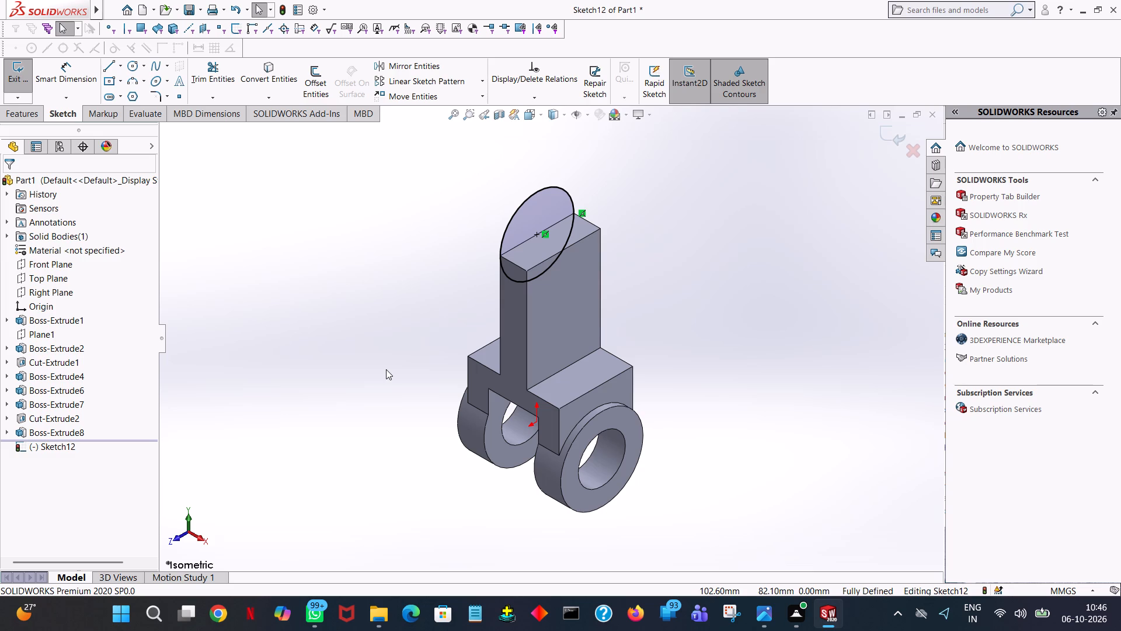
{"action": "key", "text": "space"}
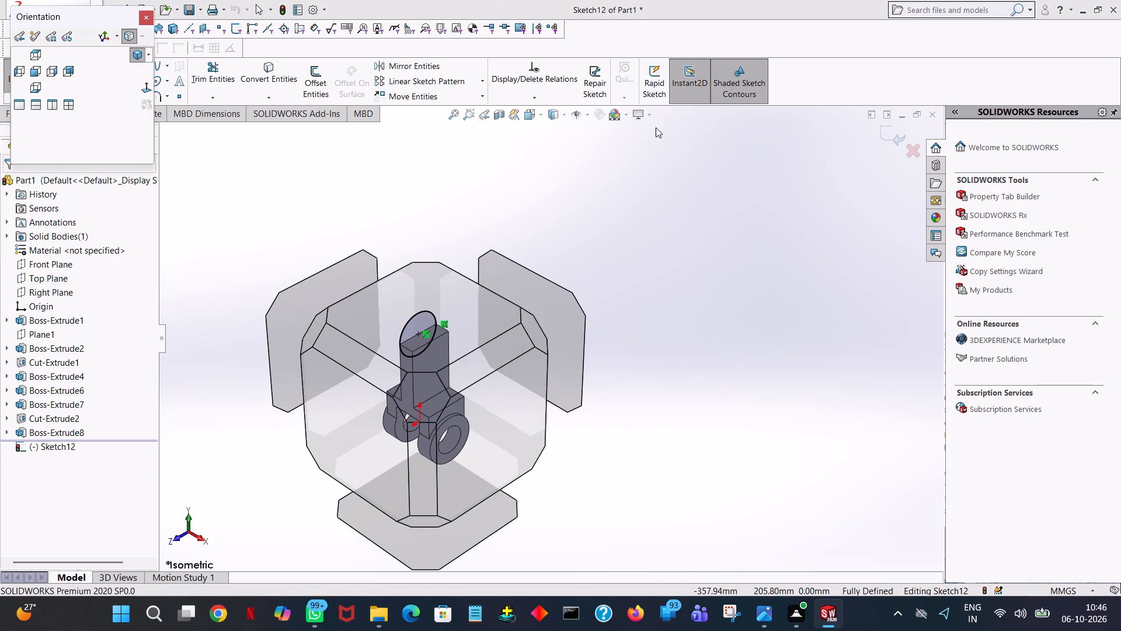
{"action": "left_click", "coordinate": [651, 112]}
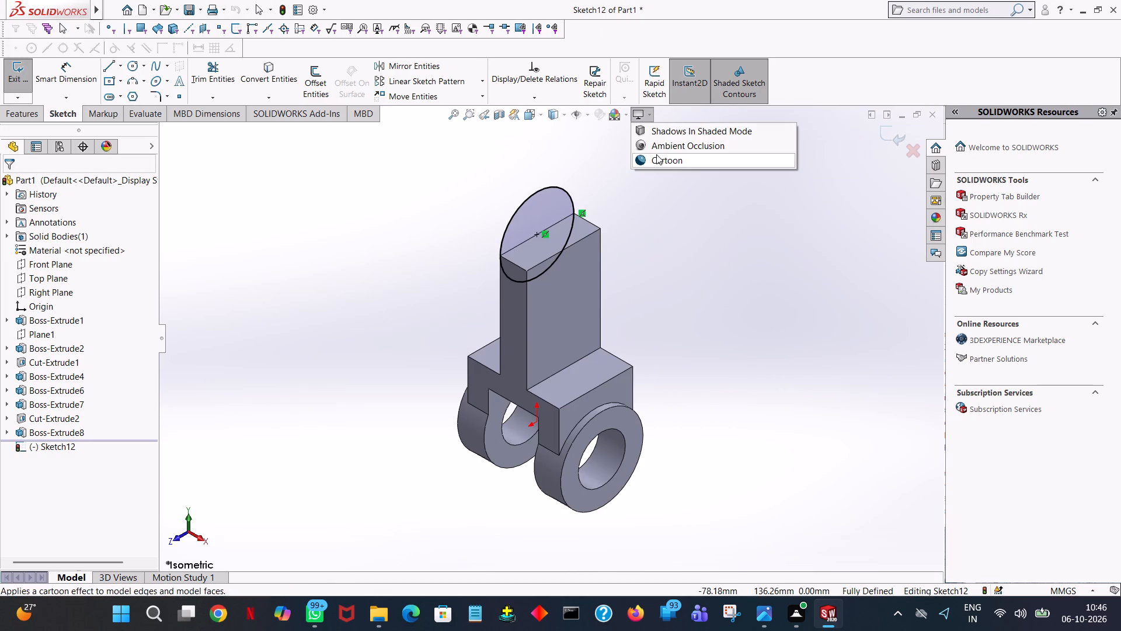
{"action": "left_click", "coordinate": [657, 126]}
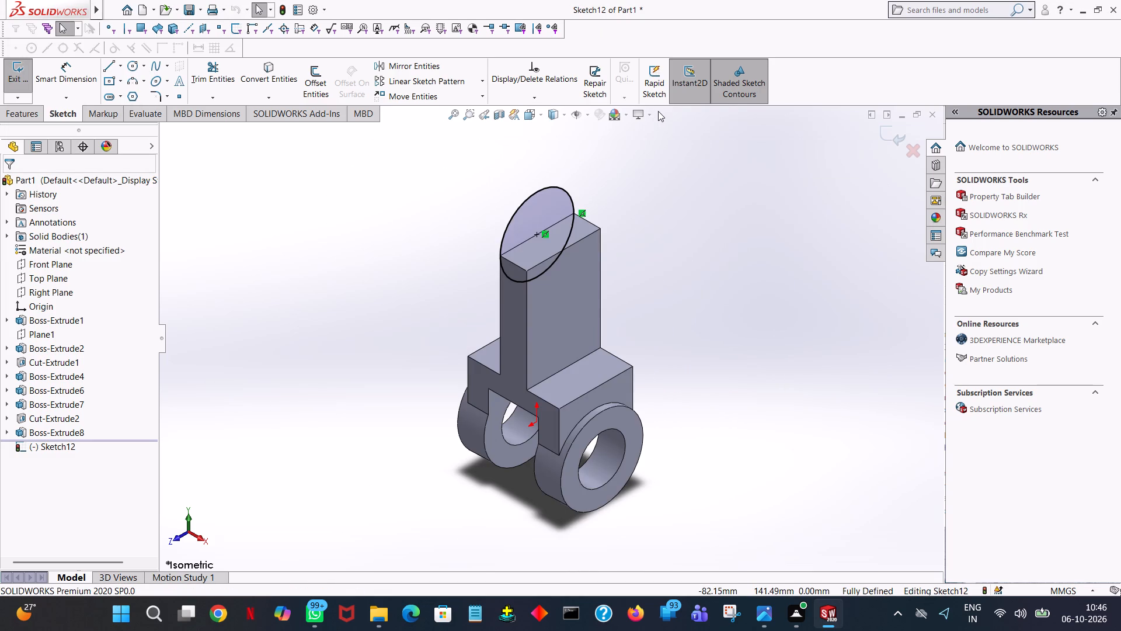
{"action": "left_click", "coordinate": [648, 115]}
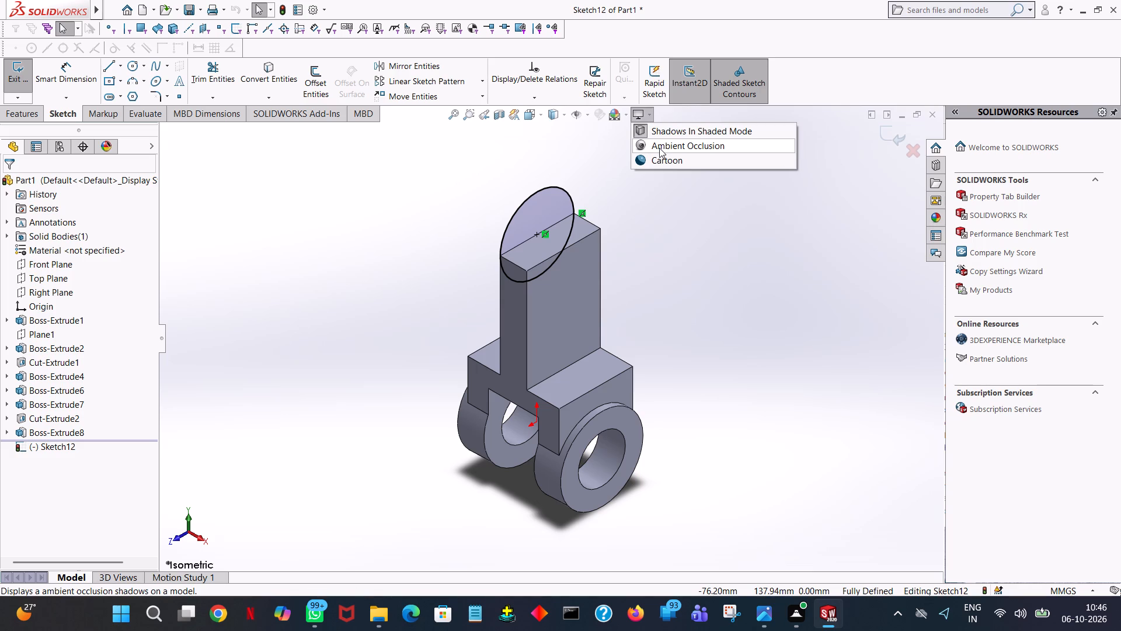
{"action": "left_click", "coordinate": [659, 148]}
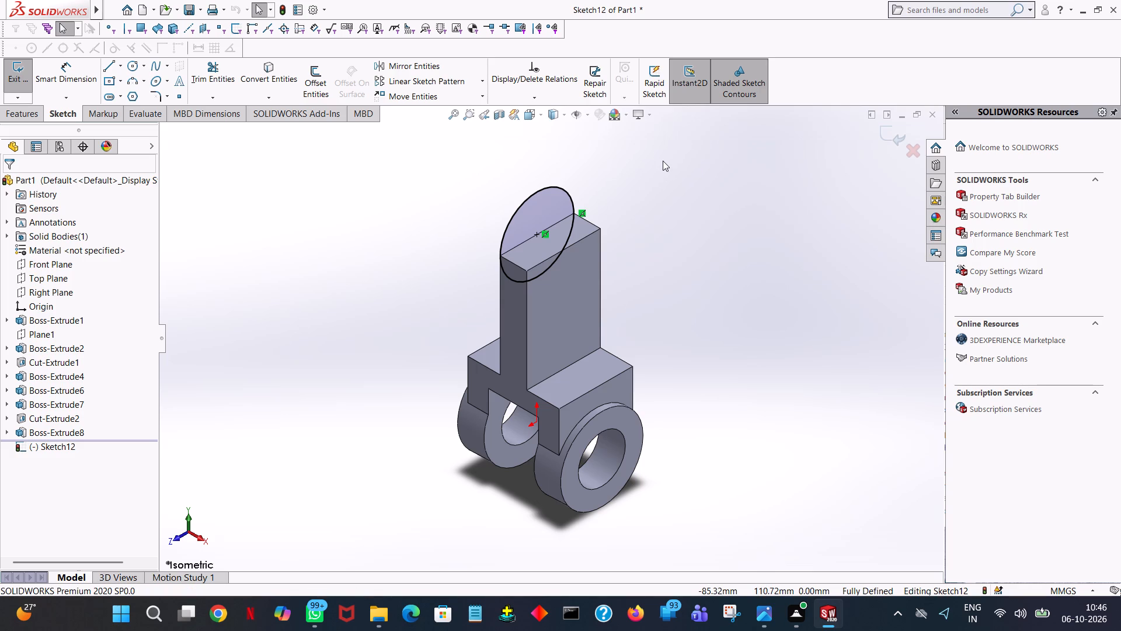
Start a boss extrusion of the 25 mm radius circle and add a blind second direction with a depth of 46-14 mm.
{"action": "middle_click_drag", "start_coordinate": [633, 317], "coordinate": [775, 425]}
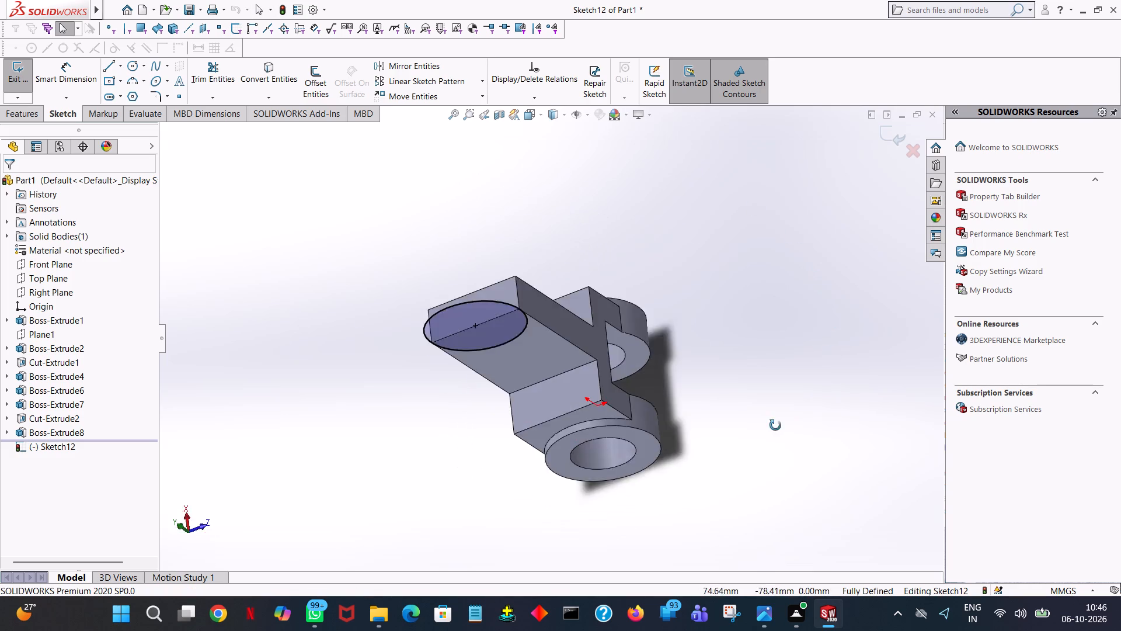
{"action": "middle_click_drag", "start_coordinate": [775, 425], "coordinate": [678, 505]}
{"action": "key", "text": "space"}
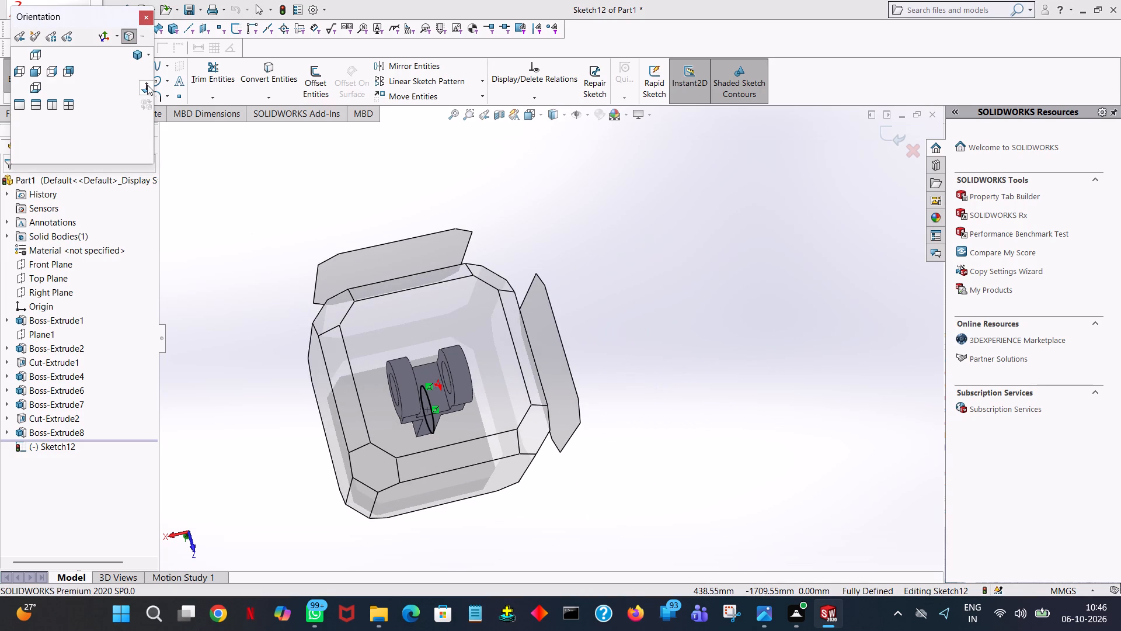
{"action": "left_click", "coordinate": [147, 85]}
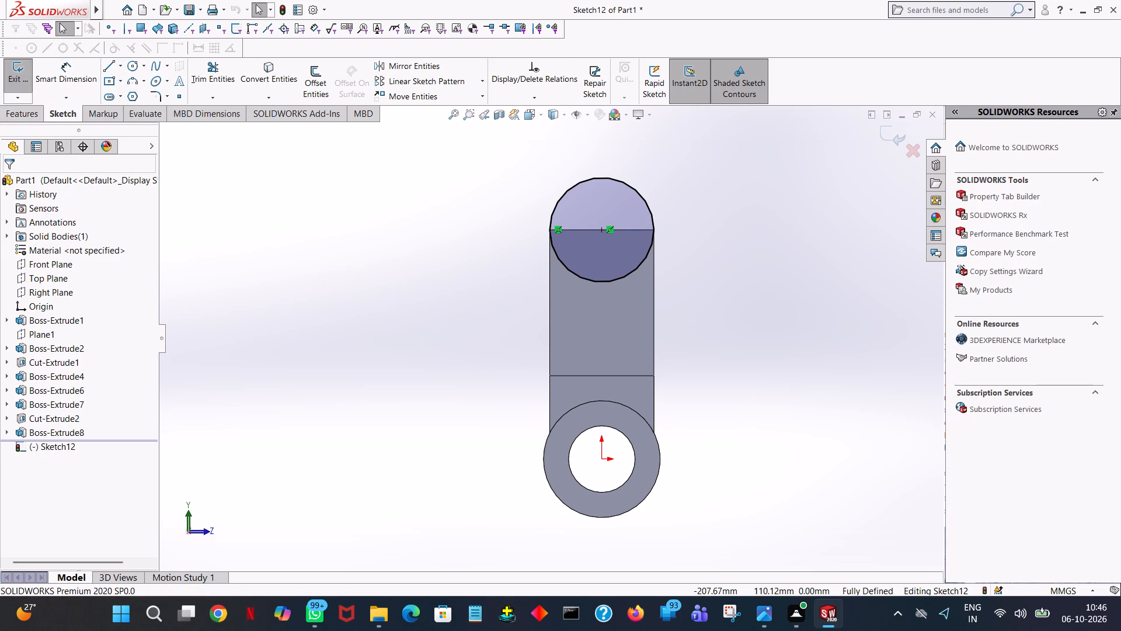
{"action": "left_click", "coordinate": [19, 116]}
{"action": "left_click", "coordinate": [20, 86]}
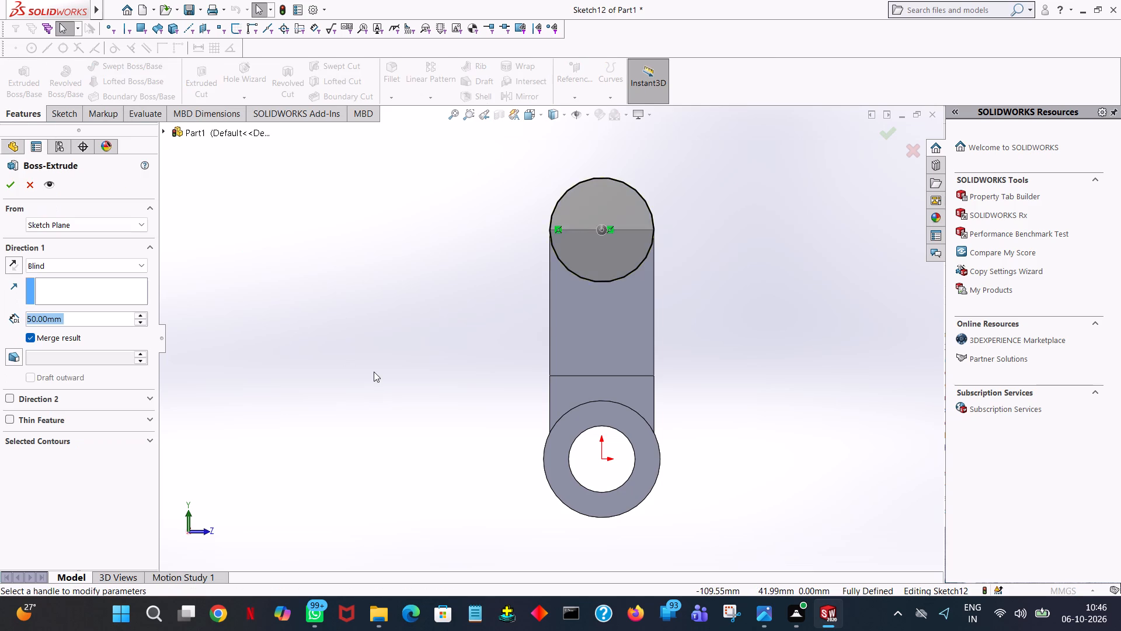
{"action": "middle_click_drag", "start_coordinate": [374, 372], "coordinate": [471, 390]}
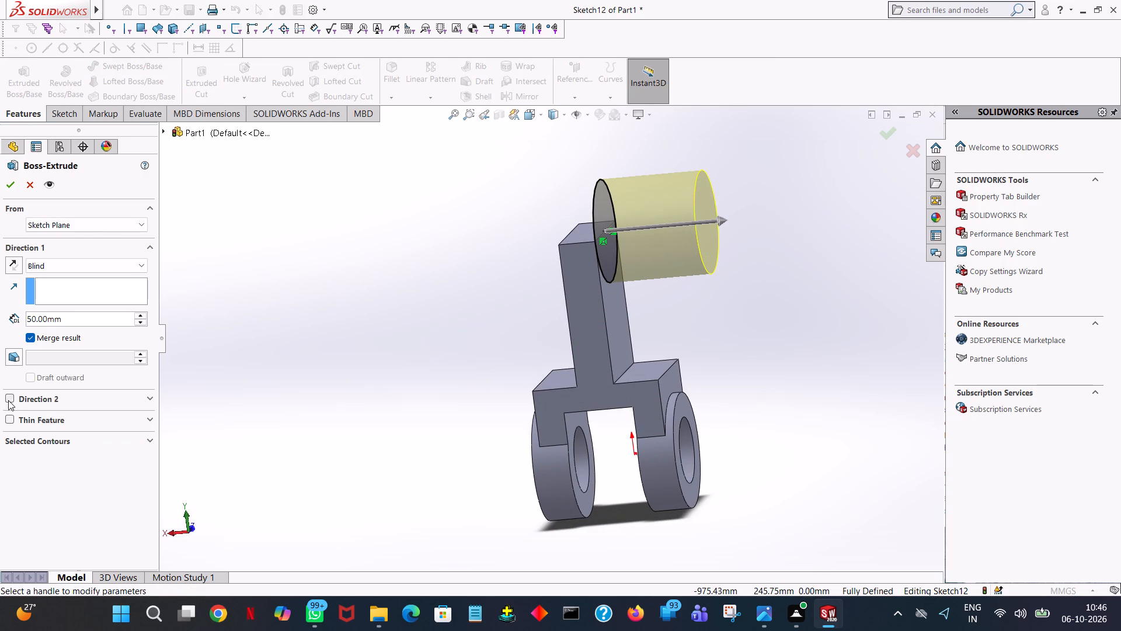
{"action": "left_click", "coordinate": [11, 401]}
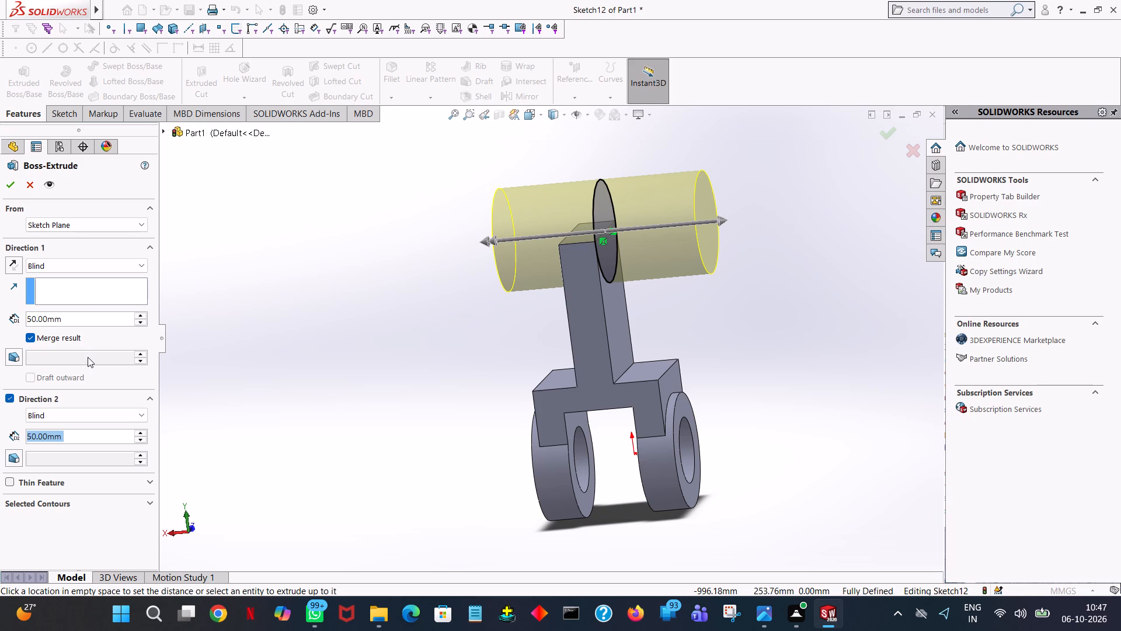
{"action": "left_click", "coordinate": [138, 428]}
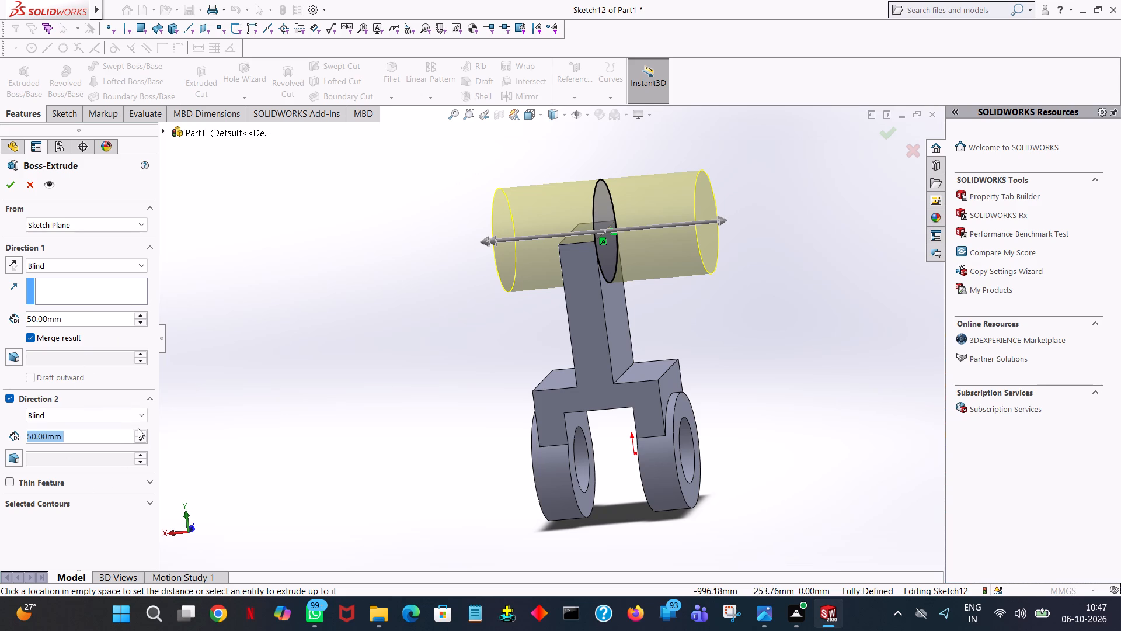
{"action": "left_click", "coordinate": [142, 433]}
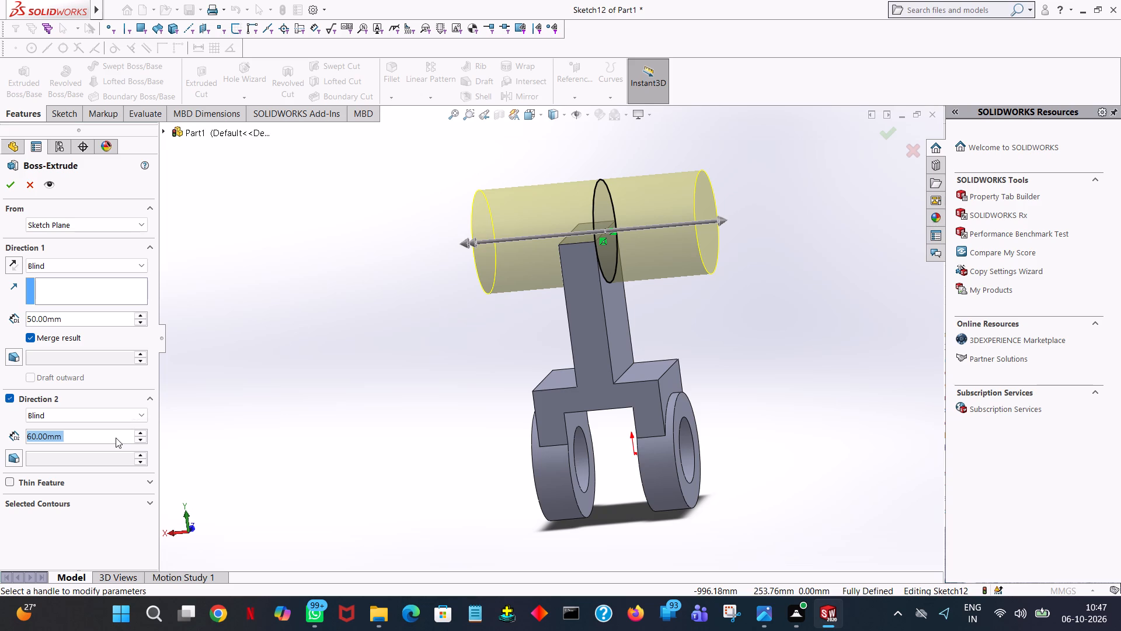
{"action": "type", "text": "46-"}
{"action": "type", "text": "14"}
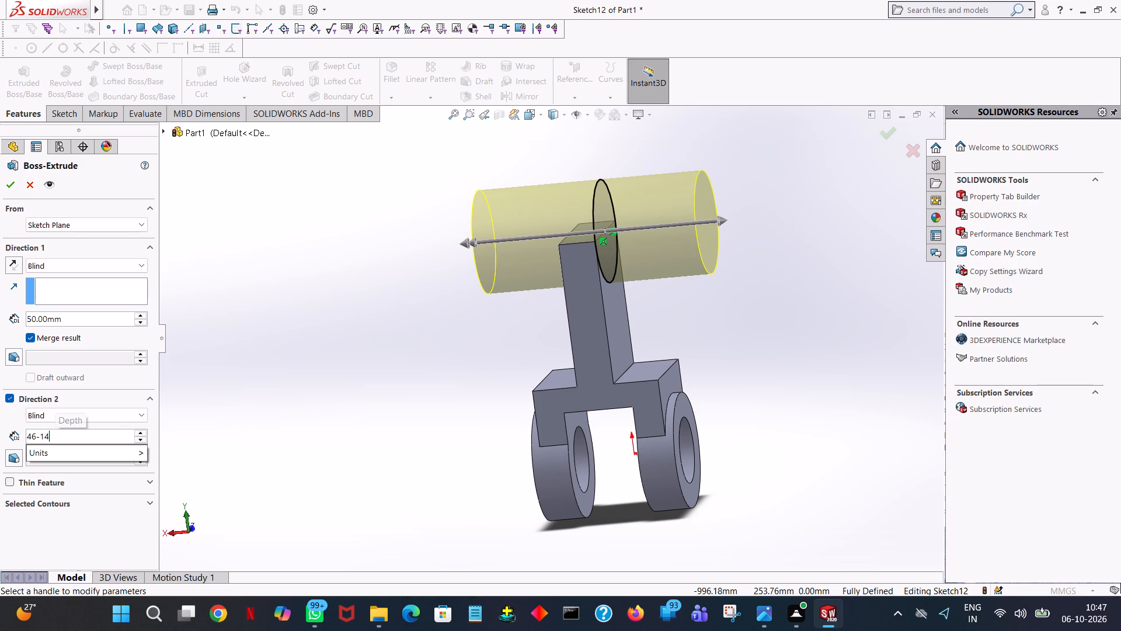
{"action": "left_click", "coordinate": [413, 339]}
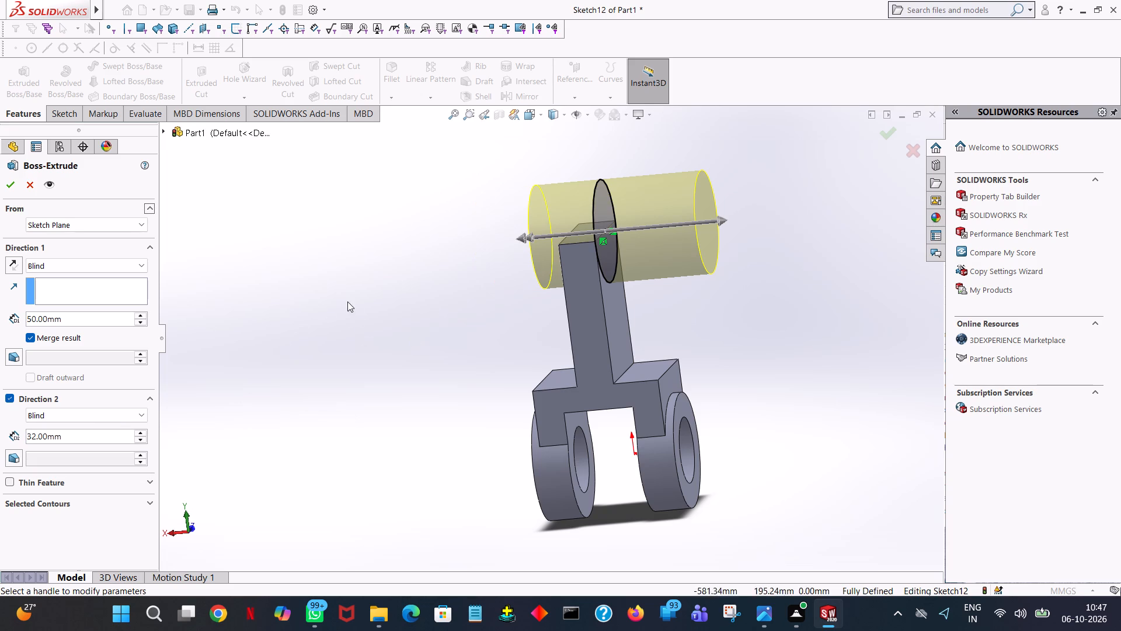
Set the first direction's blind depth to 14 mm and complete the cylindrical boss, merged with the upright.
{"action": "middle_click_drag", "start_coordinate": [348, 301], "coordinate": [370, 251]}
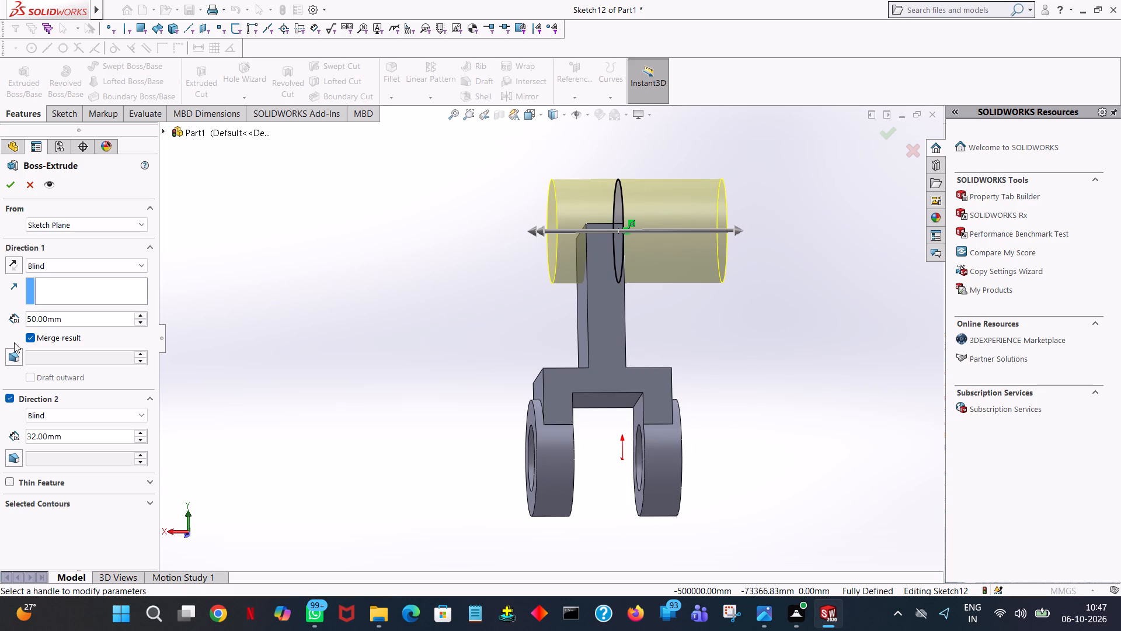
{"action": "left_click", "coordinate": [94, 311]}
{"action": "double_click", "coordinate": [89, 315]}
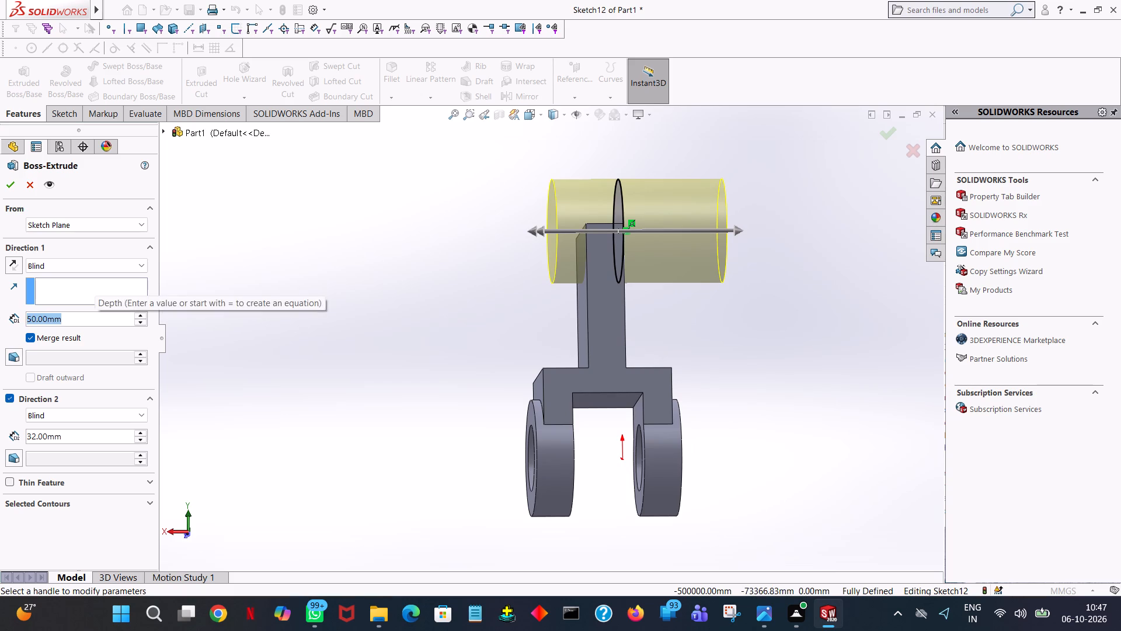
{"action": "type", "text": "14"}
{"action": "key", "text": "Return"}
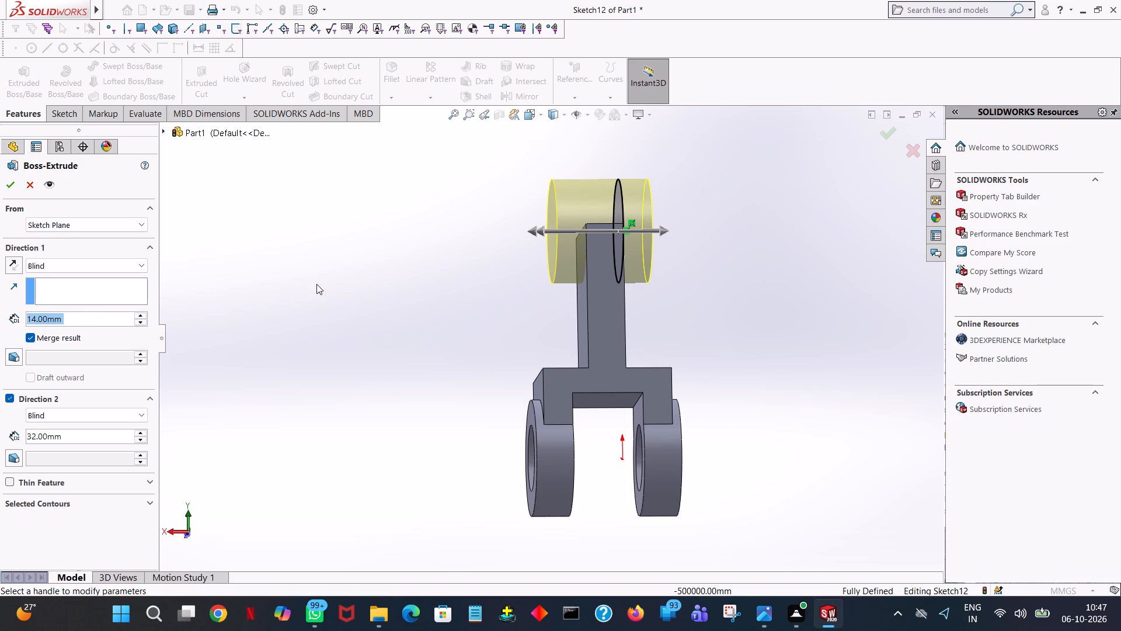
{"action": "middle_click_drag", "start_coordinate": [316, 284], "coordinate": [305, 240]}
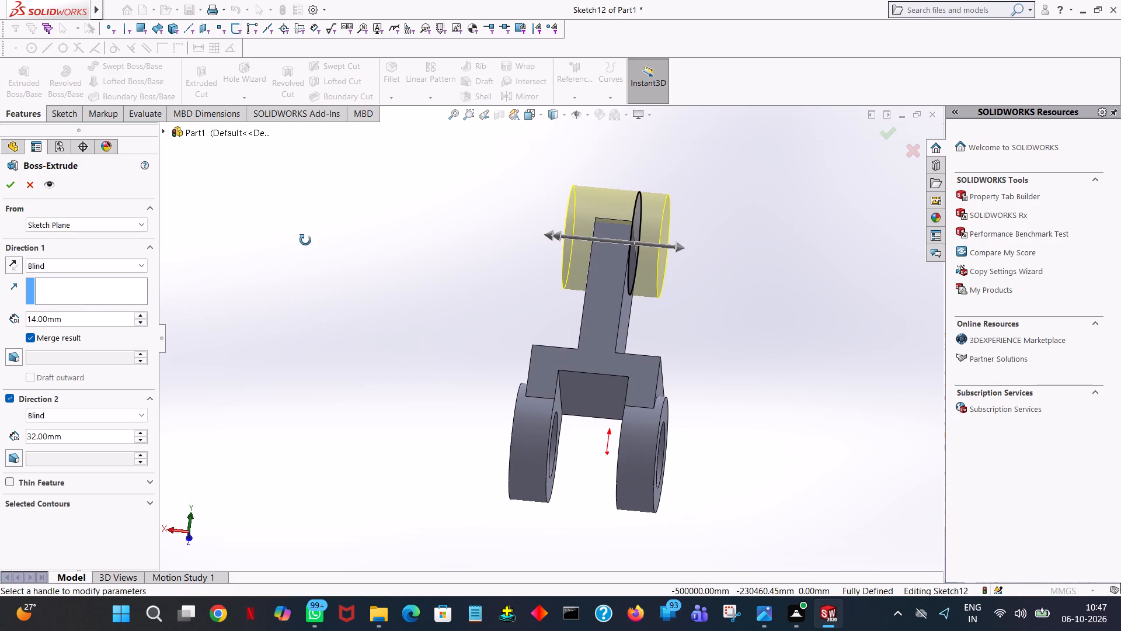
{"action": "middle_click_drag", "start_coordinate": [305, 240], "coordinate": [302, 262]}
{"action": "left_click", "coordinate": [9, 185]}
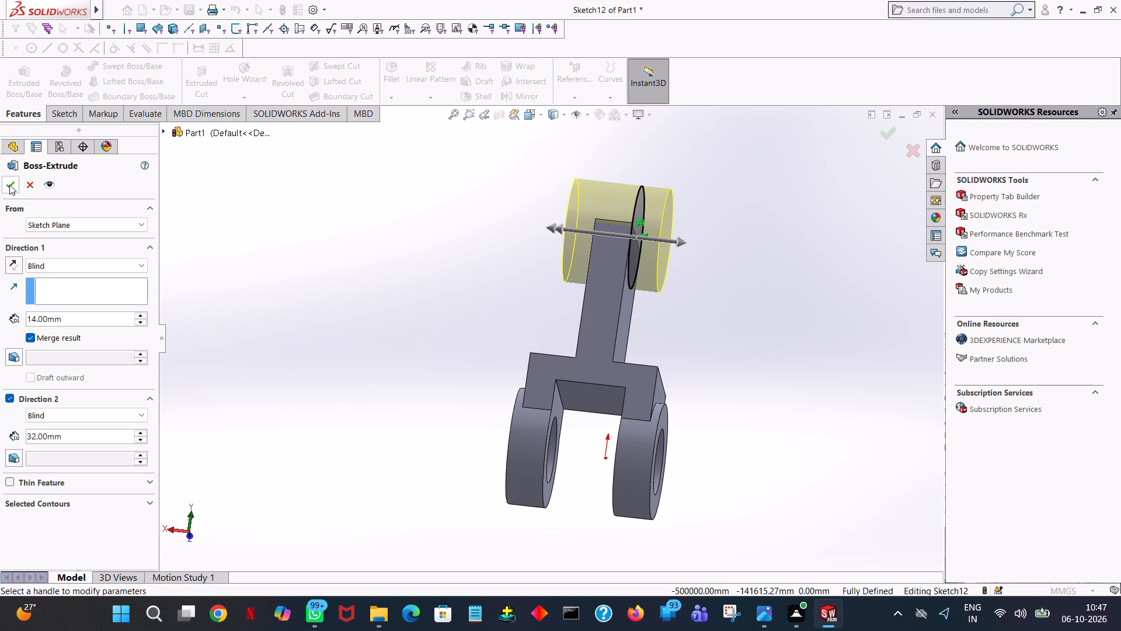
Examine the cylindrical boss and its junction with the upright from several angles.
{"action": "left_click", "coordinate": [437, 257]}
{"action": "middle_click_drag", "start_coordinate": [441, 299], "coordinate": [432, 474]}
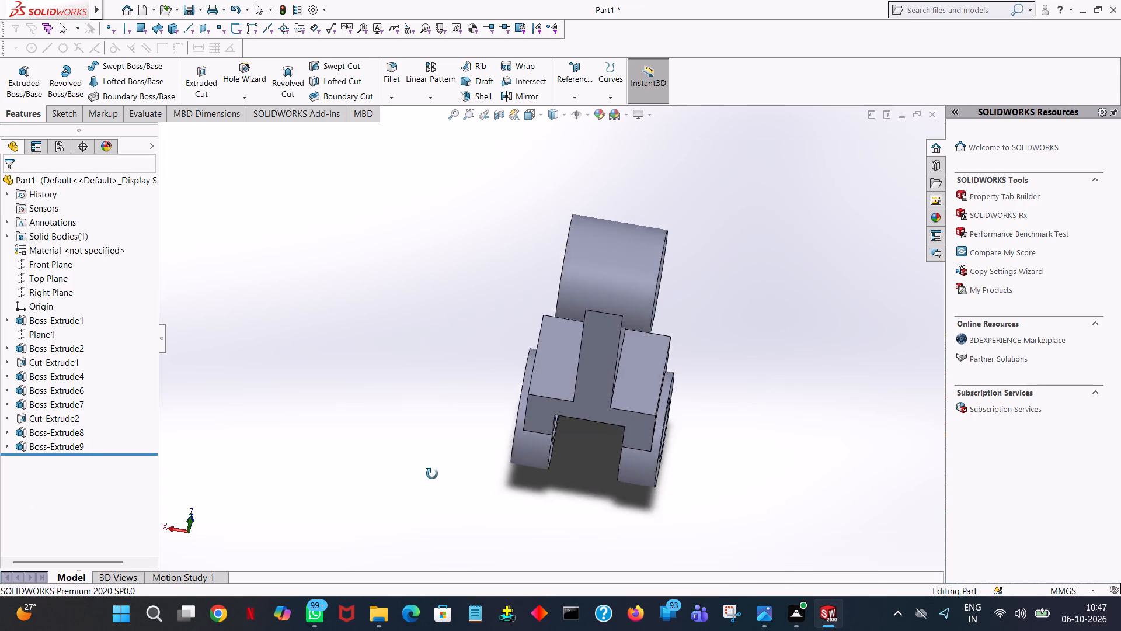
{"action": "middle_click_drag", "start_coordinate": [432, 474], "coordinate": [455, 401]}
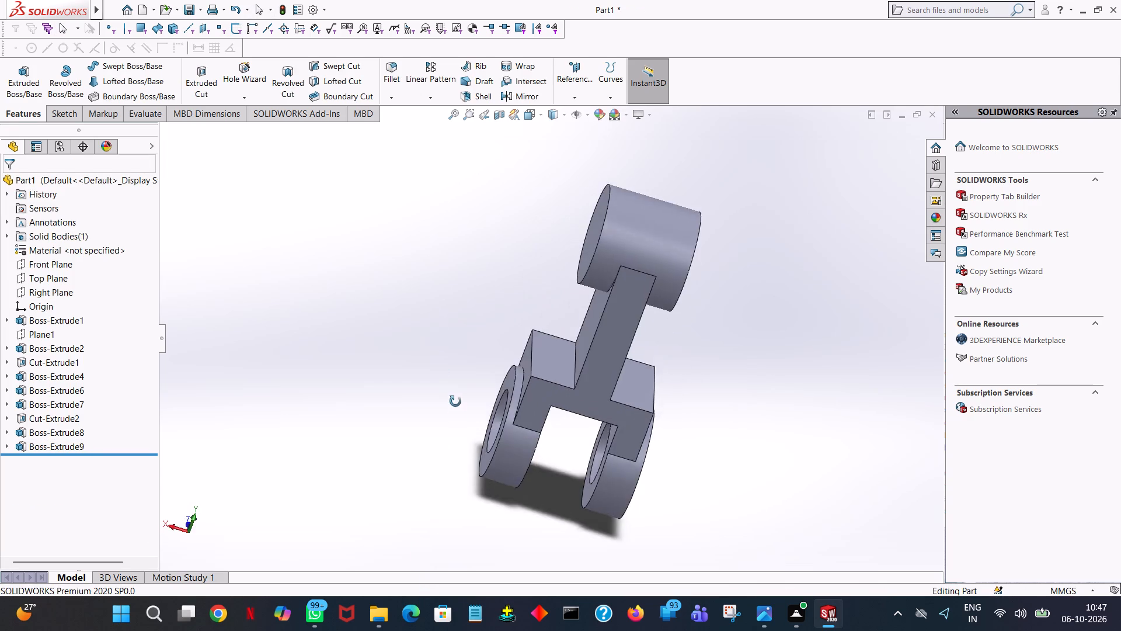
{"action": "middle_click_drag", "start_coordinate": [455, 401], "coordinate": [452, 346]}
{"action": "middle_click", "coordinate": [452, 346]}
{"action": "middle_click_drag", "start_coordinate": [459, 312], "coordinate": [437, 305]}
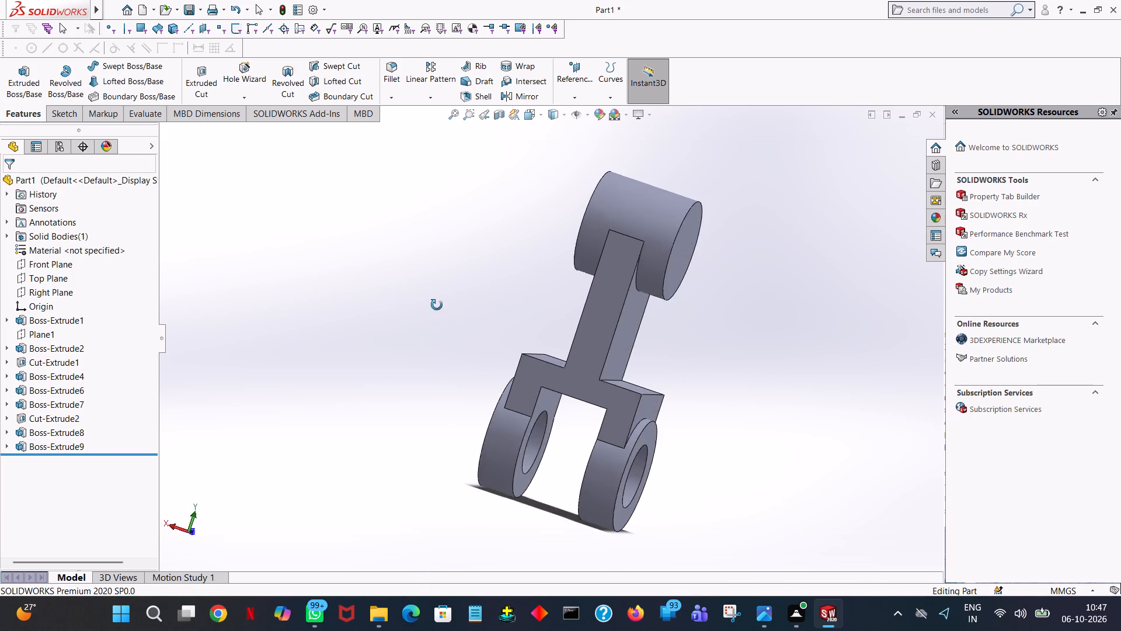
{"action": "middle_click_drag", "start_coordinate": [437, 305], "coordinate": [437, 297]}
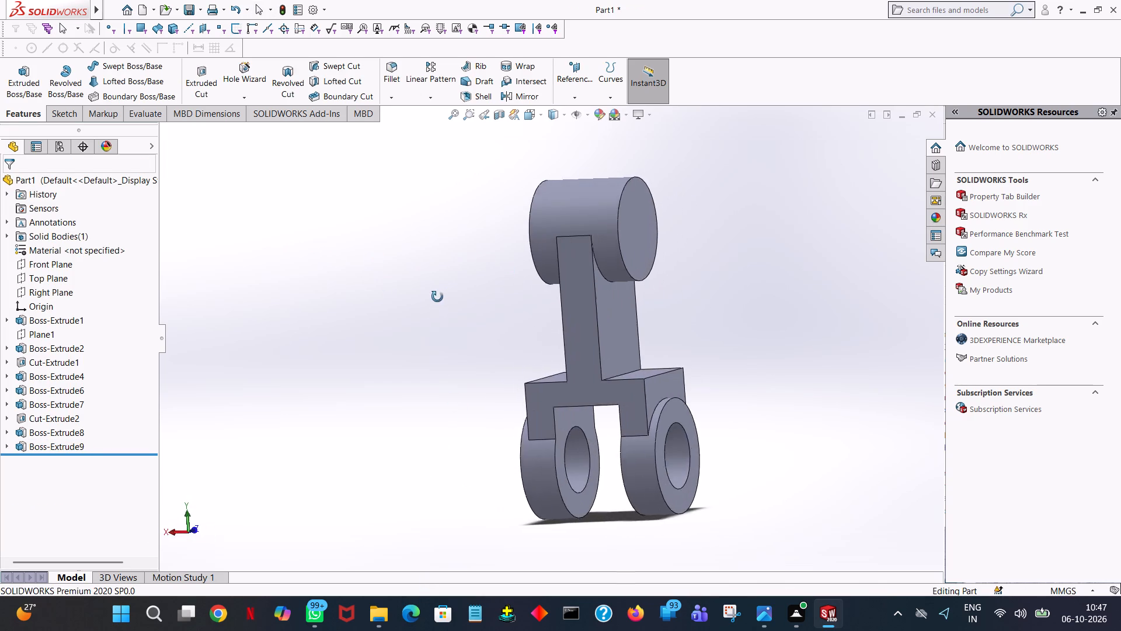
{"action": "middle_click_drag", "start_coordinate": [437, 297], "coordinate": [424, 443]}
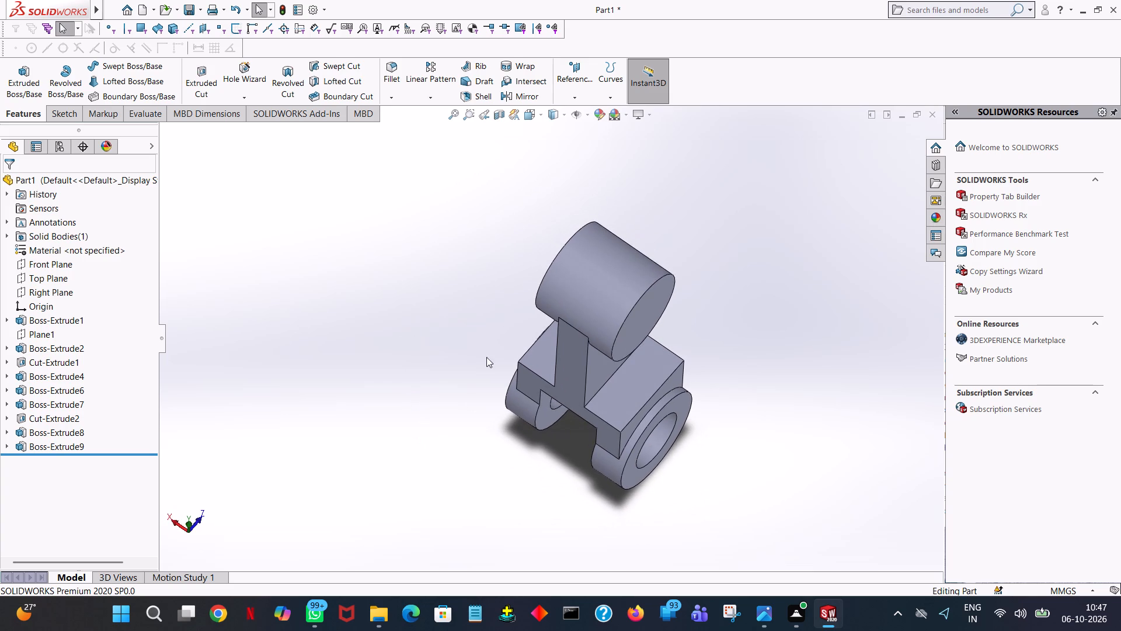
{"action": "middle_click_drag", "start_coordinate": [743, 221], "coordinate": [763, 118]}
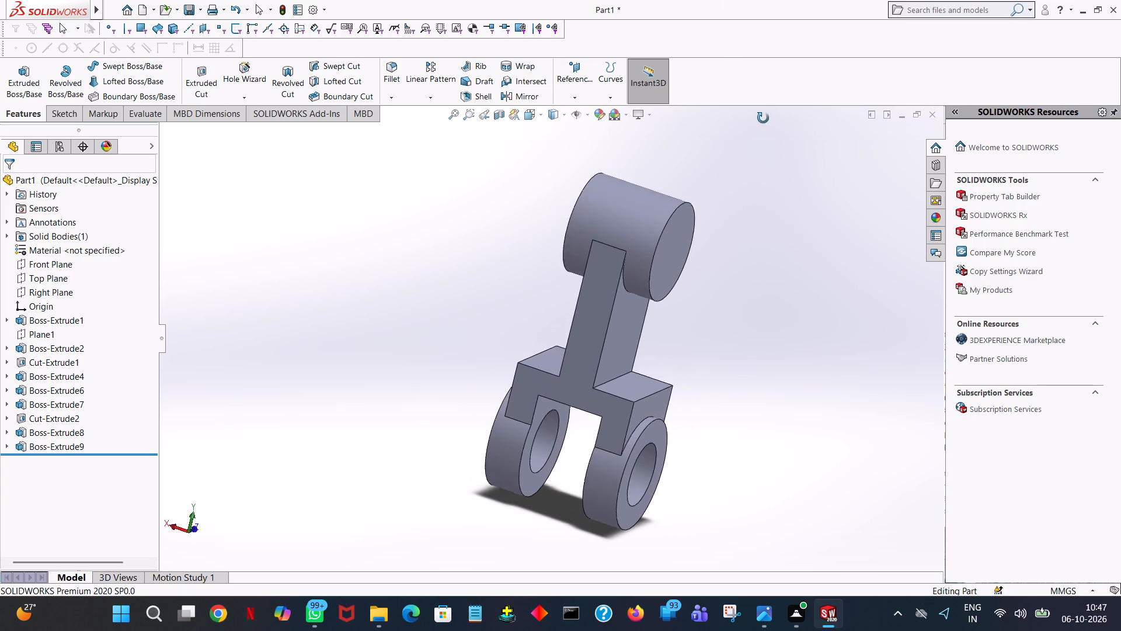
{"action": "middle_click_drag", "start_coordinate": [763, 118], "coordinate": [743, 137]}
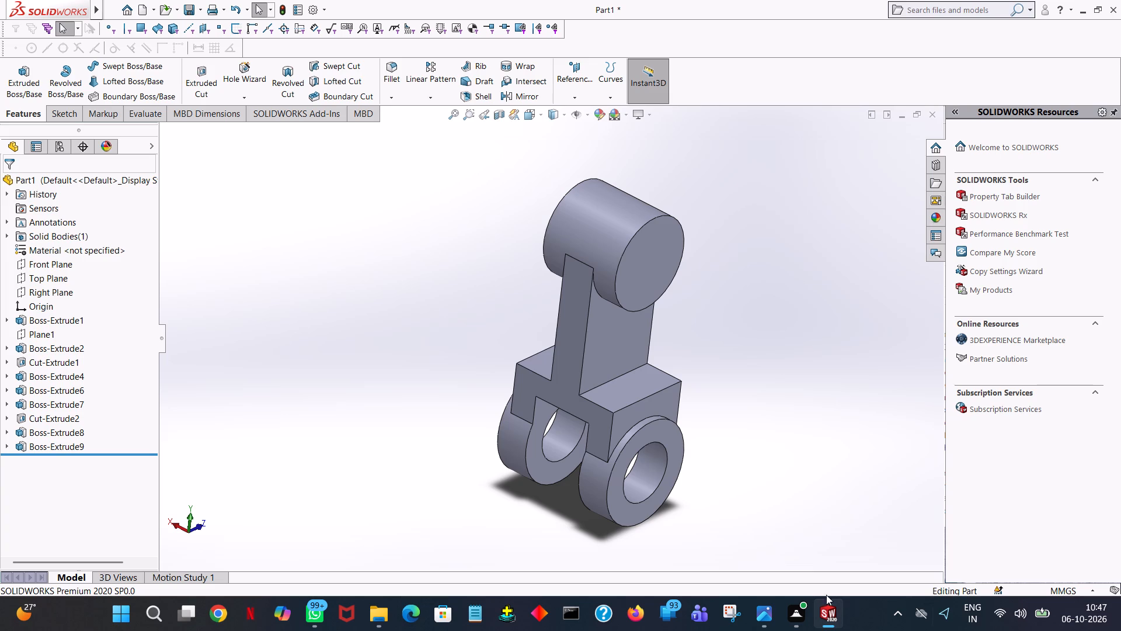
Create a reference plane offset 110 mm above the Top Plane, through the upper cylinder.
{"action": "key", "text": "ctrl+7"}
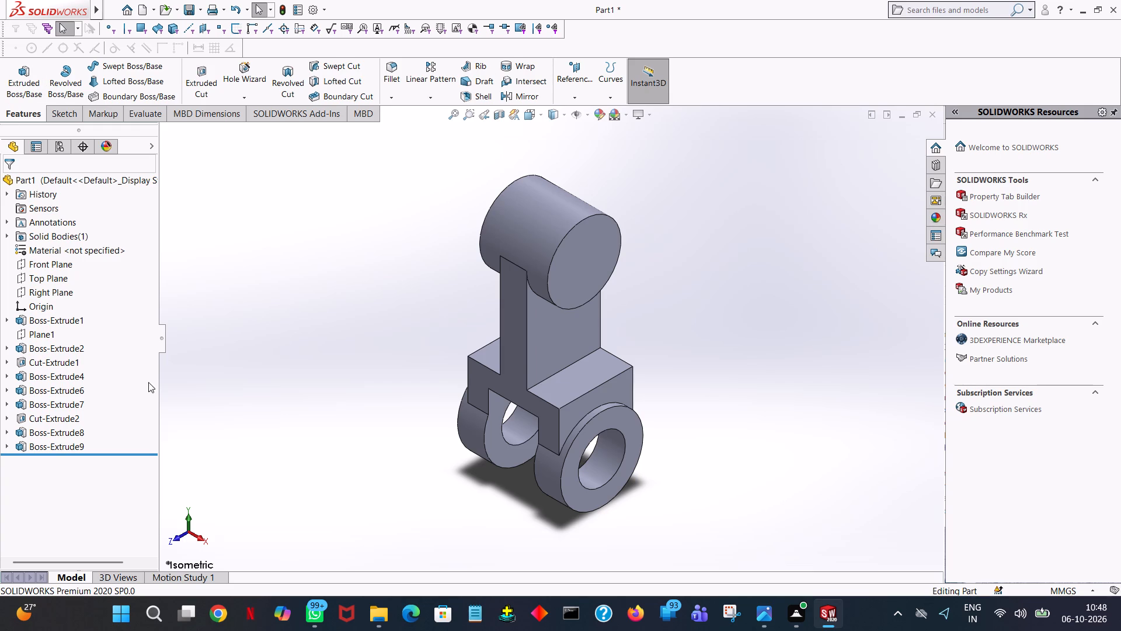
{"action": "left_click", "coordinate": [47, 282]}
{"action": "middle_click_drag", "start_coordinate": [259, 272], "coordinate": [259, 268]}
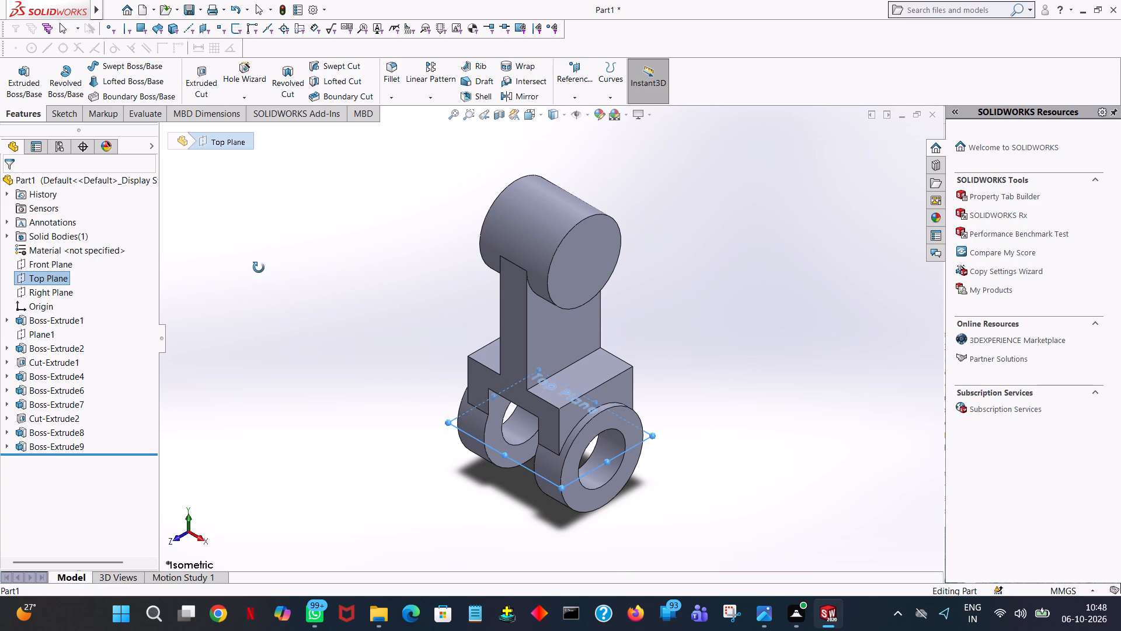
{"action": "middle_click_drag", "start_coordinate": [259, 268], "coordinate": [301, 203]}
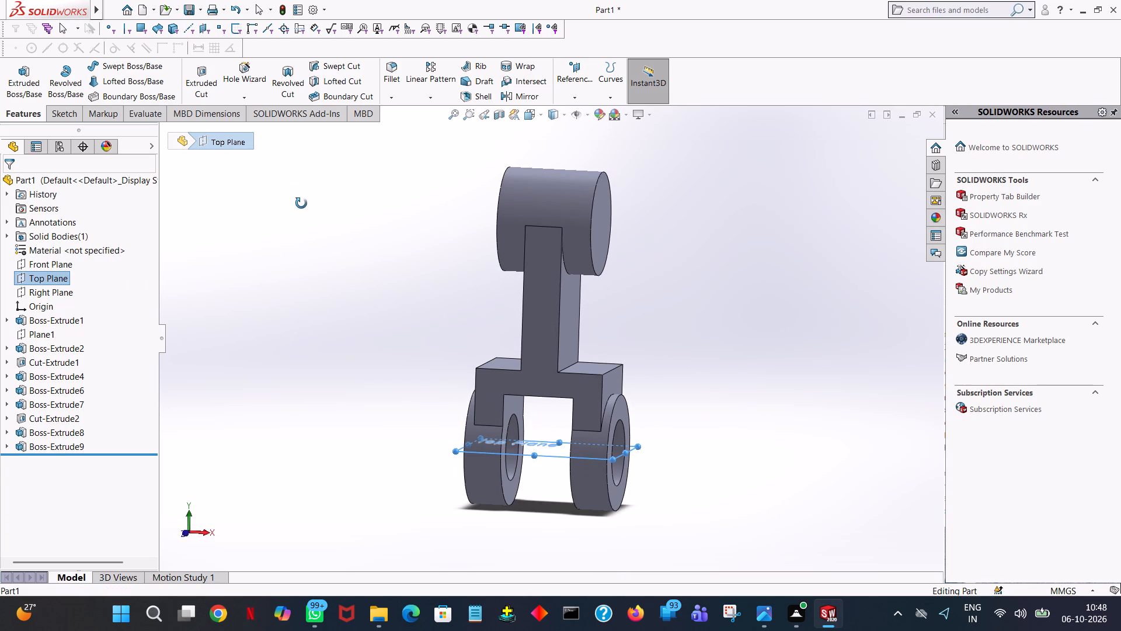
{"action": "middle_click_drag", "start_coordinate": [301, 203], "coordinate": [194, 212]}
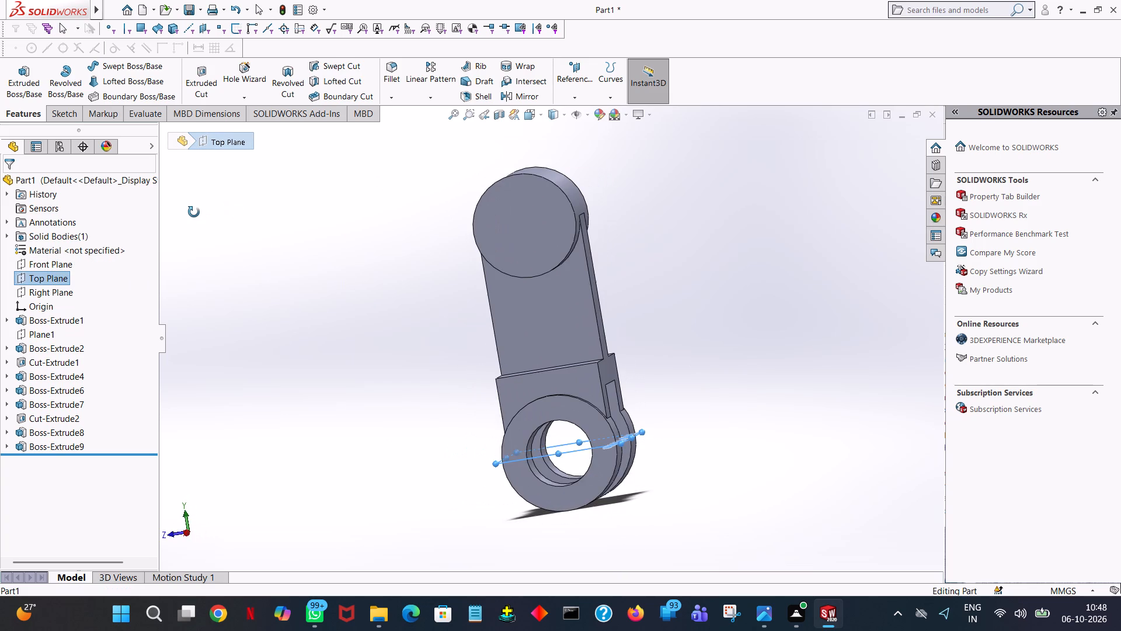
{"action": "middle_click_drag", "start_coordinate": [194, 212], "coordinate": [193, 212]}
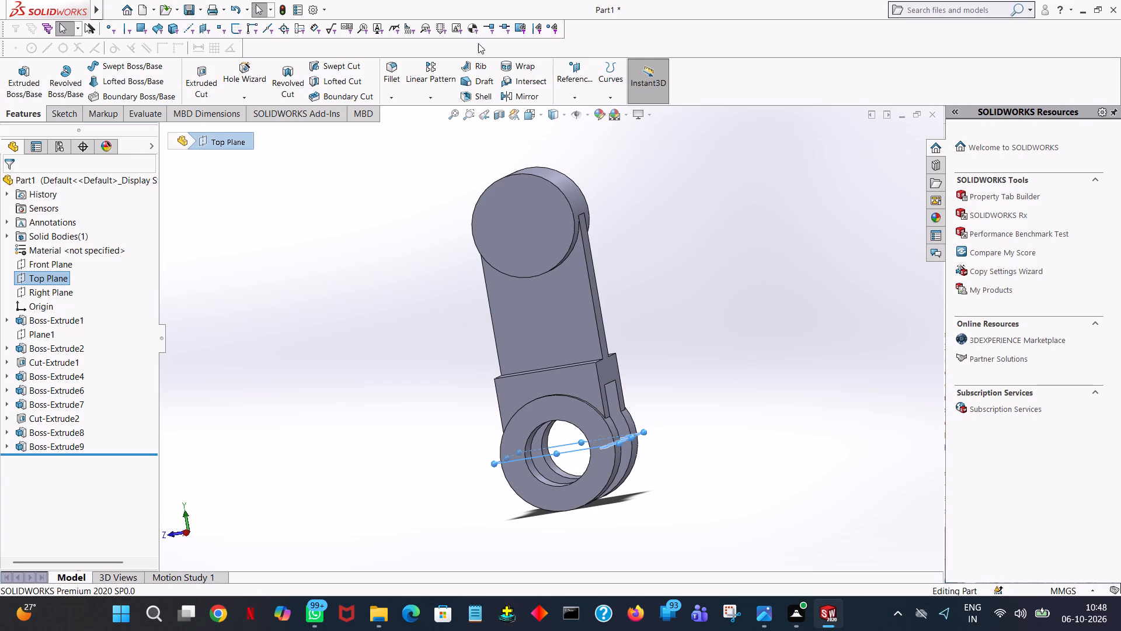
{"action": "left_click", "coordinate": [571, 93]}
{"action": "left_click", "coordinate": [620, 112]}
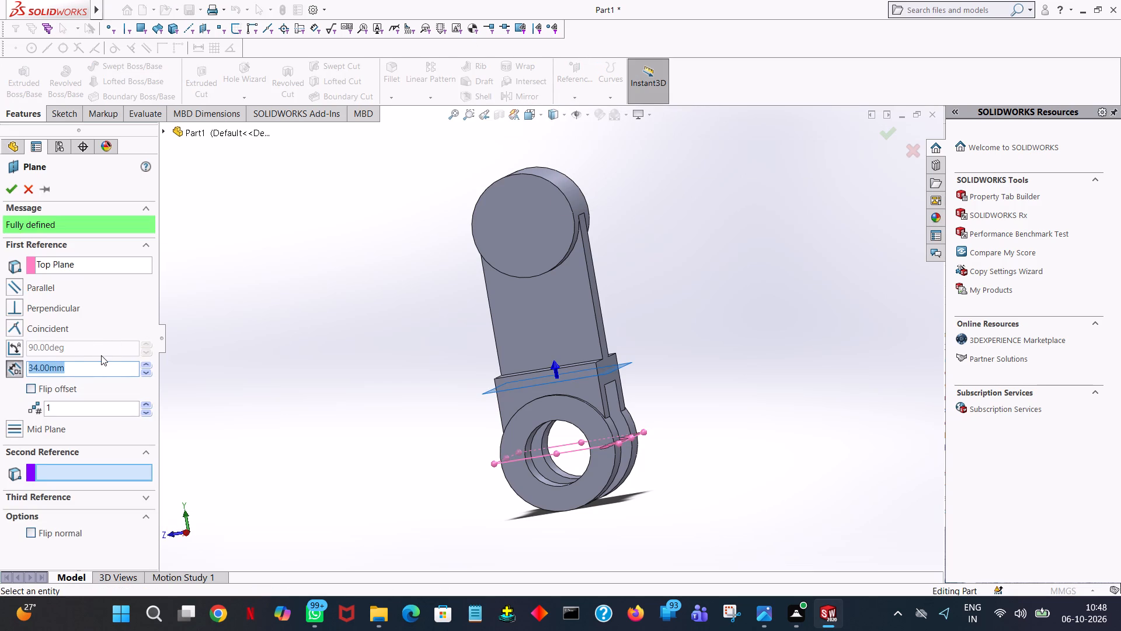
{"action": "type", "text": "110"}
{"action": "key", "text": "Return"}
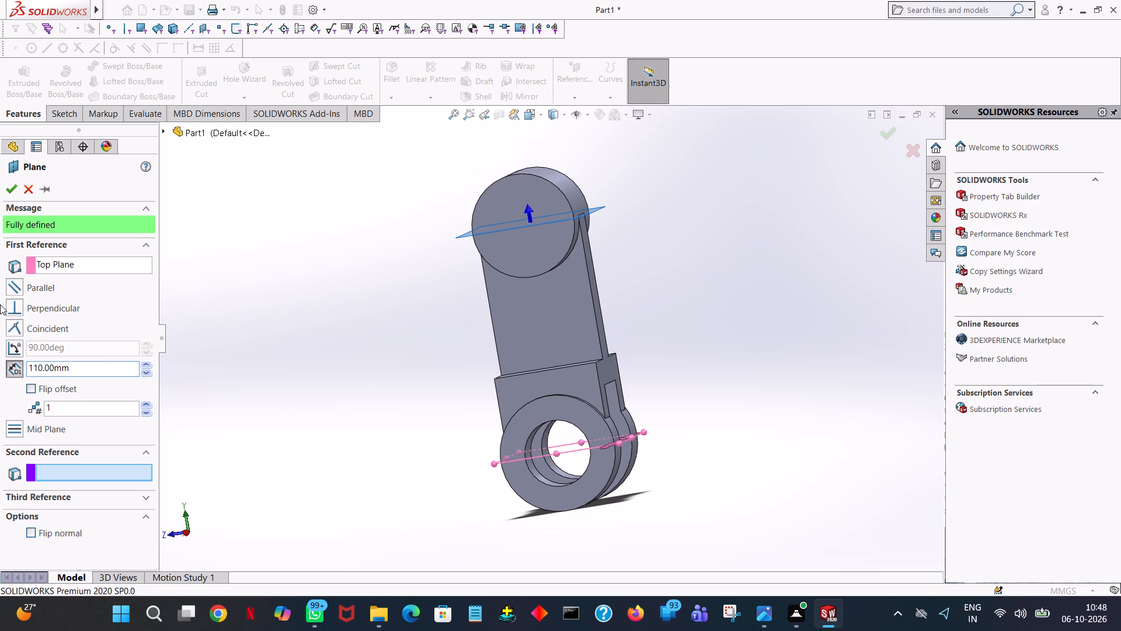
{"action": "left_click", "coordinate": [19, 191]}
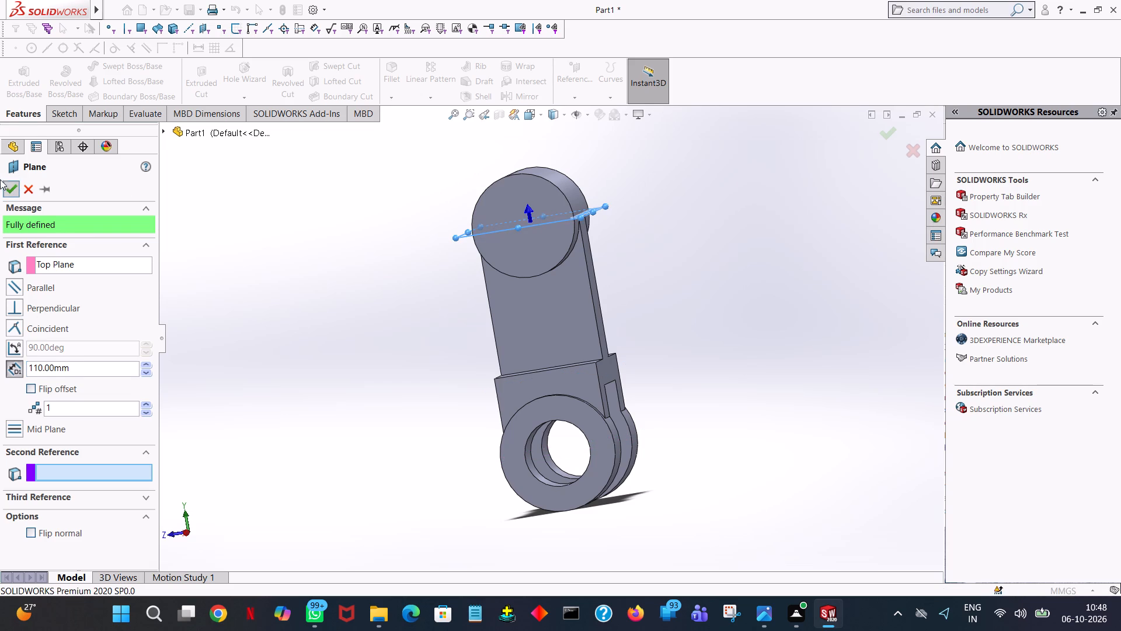
Enlarge the new offset plane's displayed boundary on all four sides so it extends well beyond the model.
{"action": "middle_click_drag", "start_coordinate": [698, 264], "coordinate": [709, 421]}
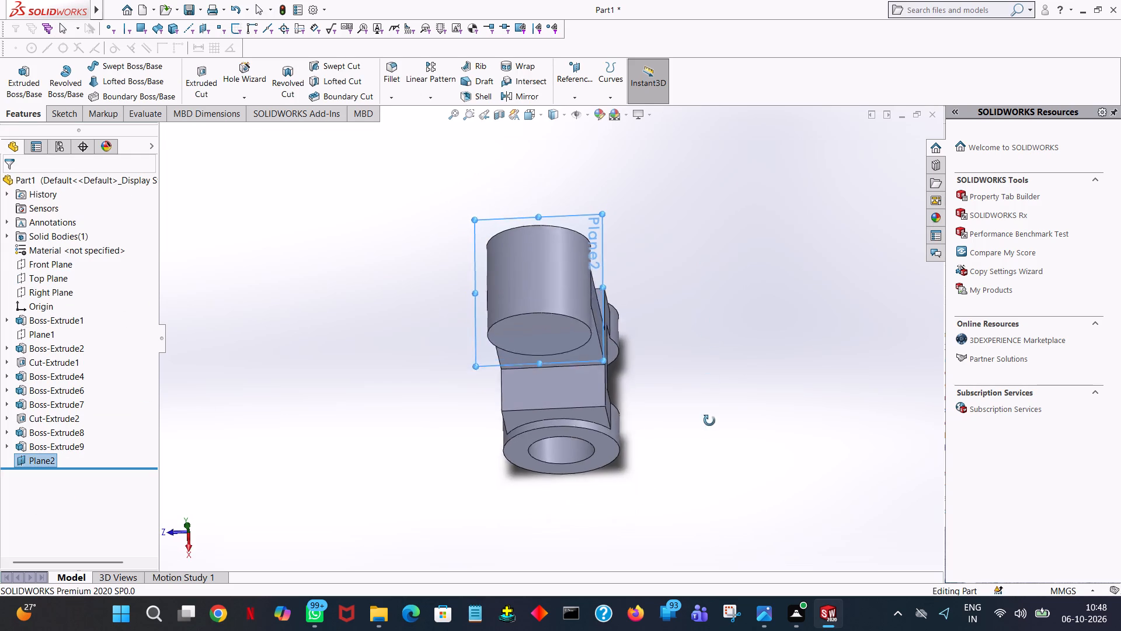
{"action": "middle_click_drag", "start_coordinate": [709, 421], "coordinate": [704, 422]}
{"action": "left_click_drag", "start_coordinate": [590, 365], "coordinate": [639, 595]}
{"action": "left_click_drag", "start_coordinate": [558, 217], "coordinate": [570, 120]}
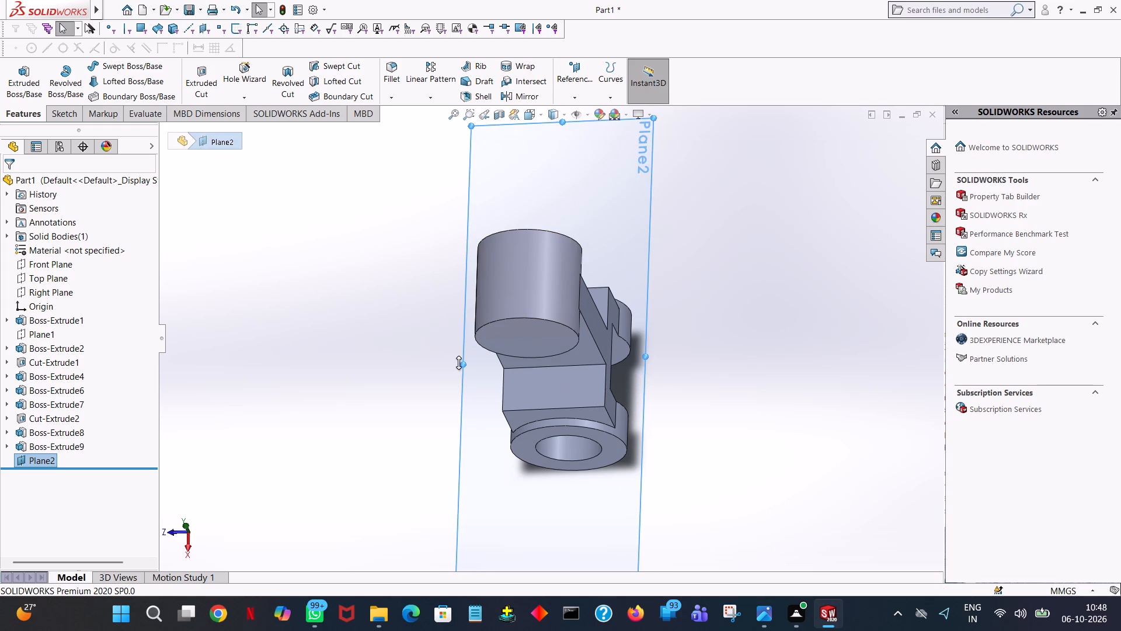
{"action": "left_click_drag", "start_coordinate": [463, 366], "coordinate": [344, 372]}
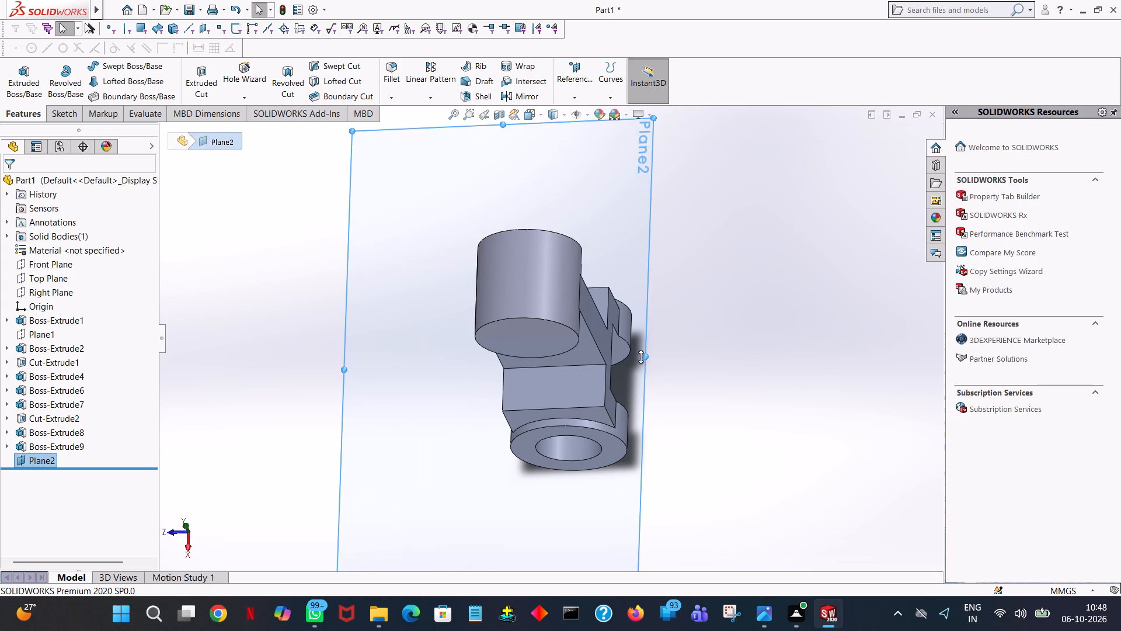
{"action": "left_click_drag", "start_coordinate": [646, 355], "coordinate": [784, 359]}
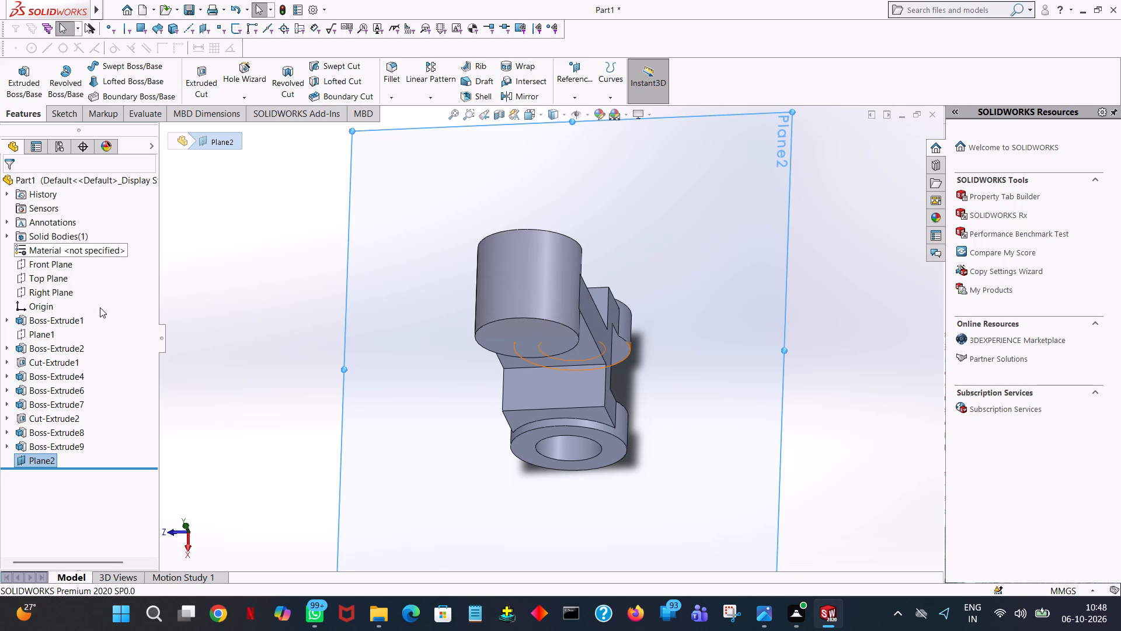
Start a new sketch on the plane offset 110 mm from the Top Plane.
{"action": "left_click", "coordinate": [48, 460]}
{"action": "left_click", "coordinate": [61, 446]}
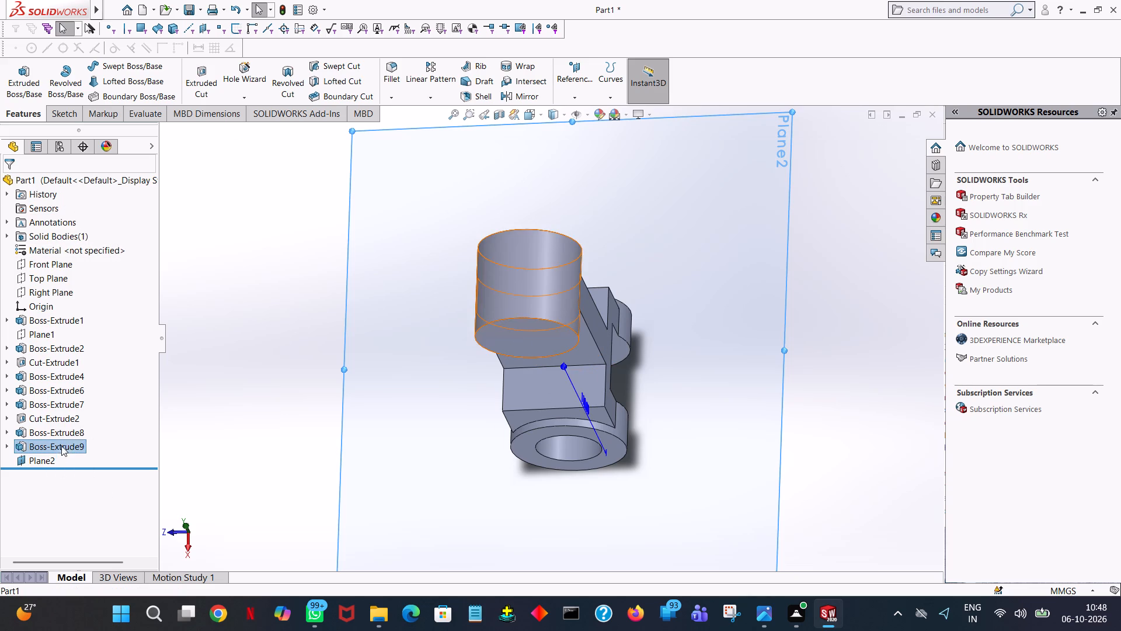
{"action": "left_click", "coordinate": [145, 449]}
{"action": "left_click", "coordinate": [50, 468]}
{"action": "left_click", "coordinate": [44, 467]}
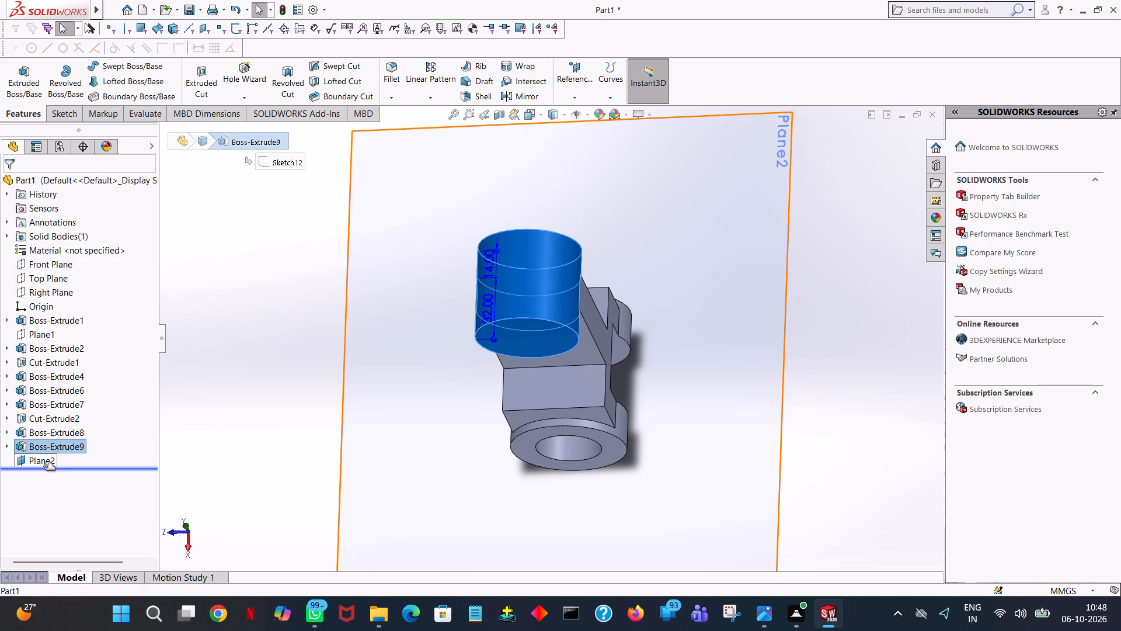
{"action": "left_click", "coordinate": [44, 463]}
{"action": "left_click", "coordinate": [52, 449]}
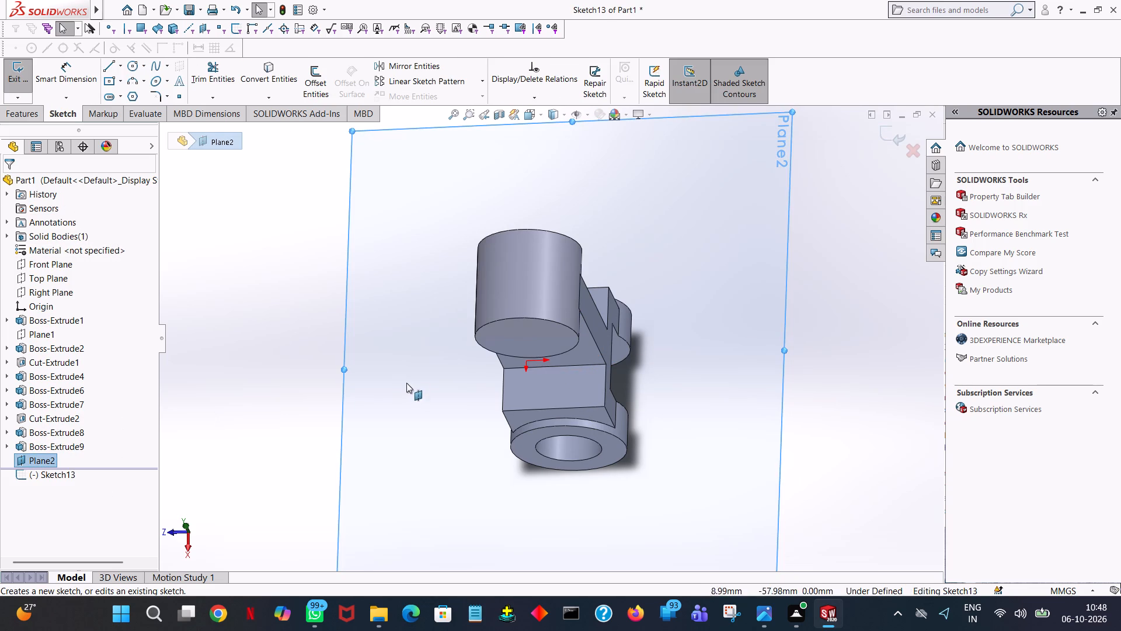
{"action": "key", "text": "space"}
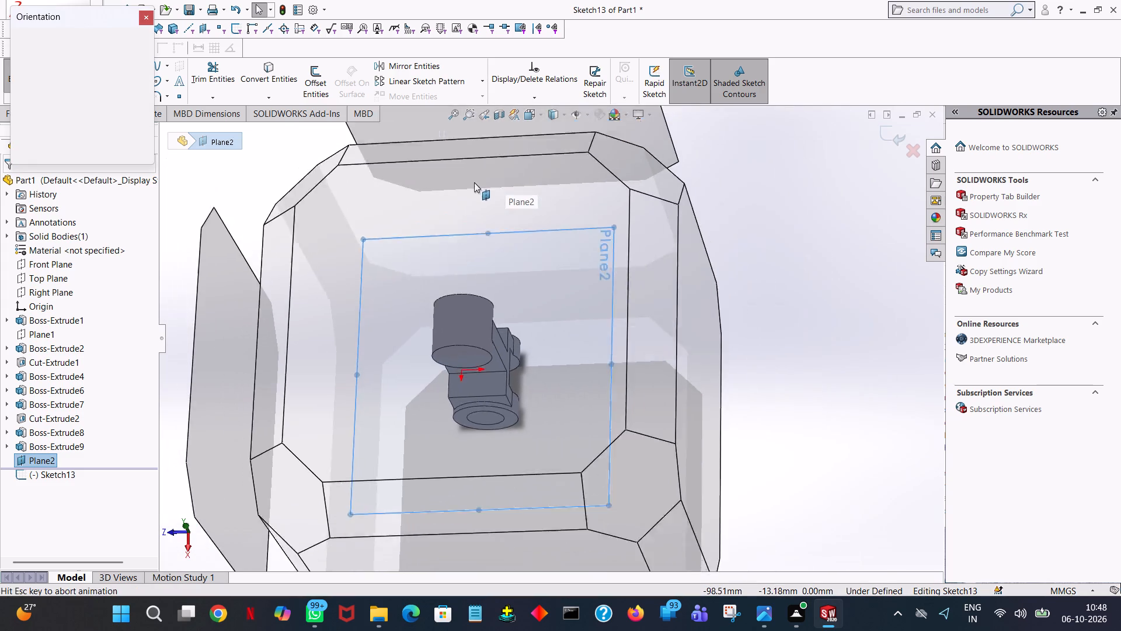
{"action": "left_click", "coordinate": [145, 83]}
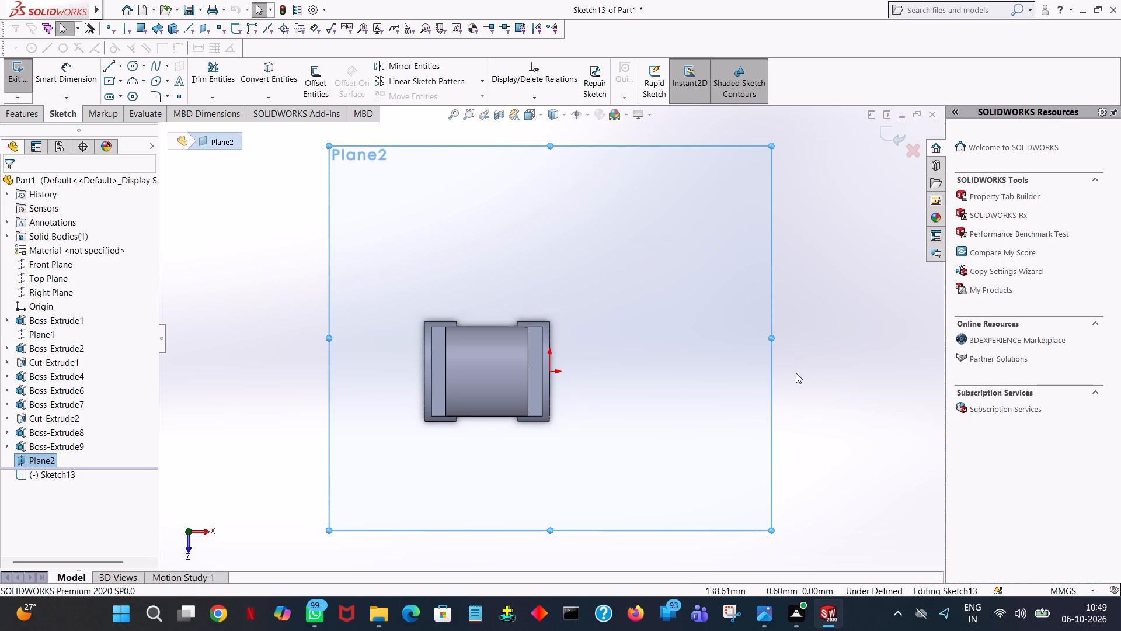
Sketch a horizontal 14 mm line in line with the origin, from the cylinder's end edge nearest the origin inward along the cylinder.
{"action": "middle_click_drag", "start_coordinate": [816, 366], "coordinate": [805, 262], "text": "ctrl"}
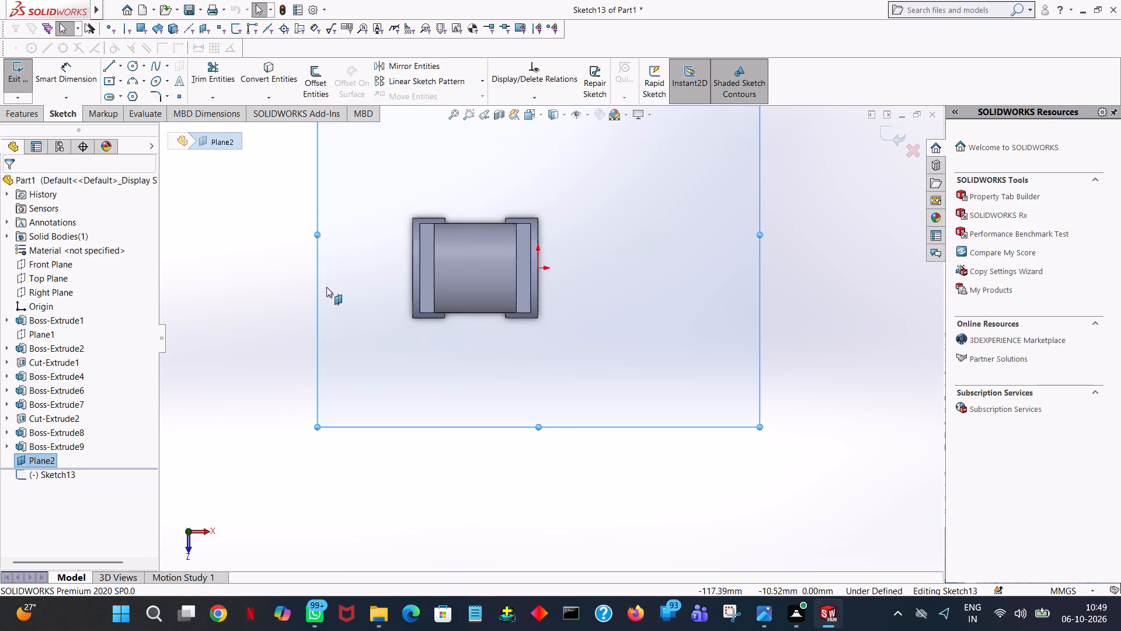
{"action": "scroll", "coordinate": [319, 287], "scroll_direction": "down", "scroll_amount": 2, "text": "ctrl"}
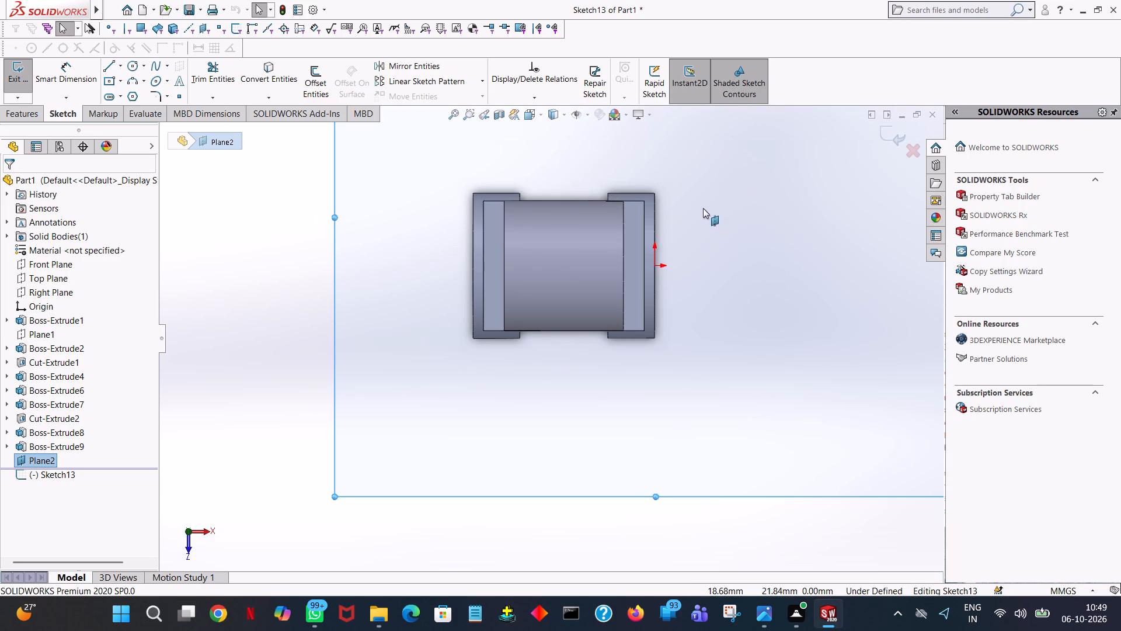
{"action": "left_click", "coordinate": [106, 66]}
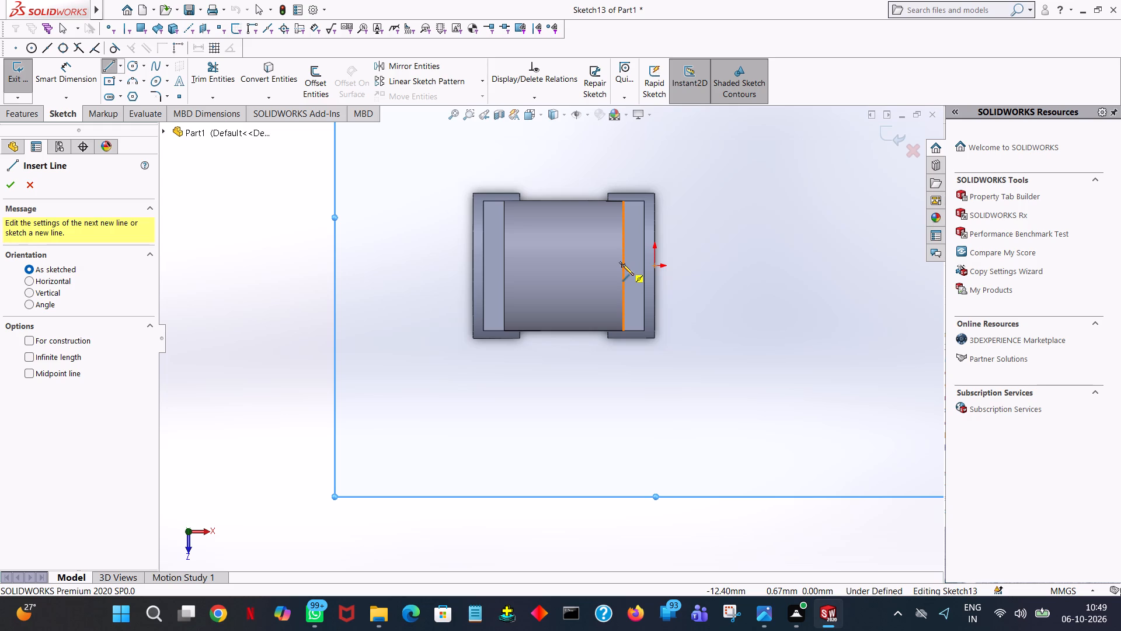
{"action": "left_click", "coordinate": [622, 264]}
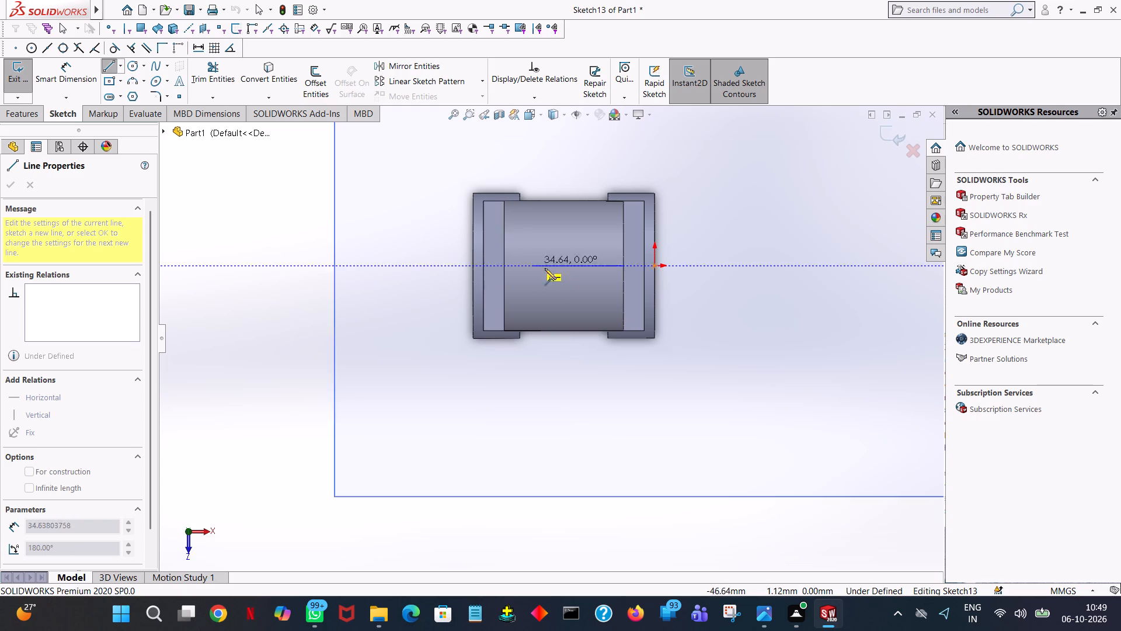
{"action": "left_click", "coordinate": [571, 264]}
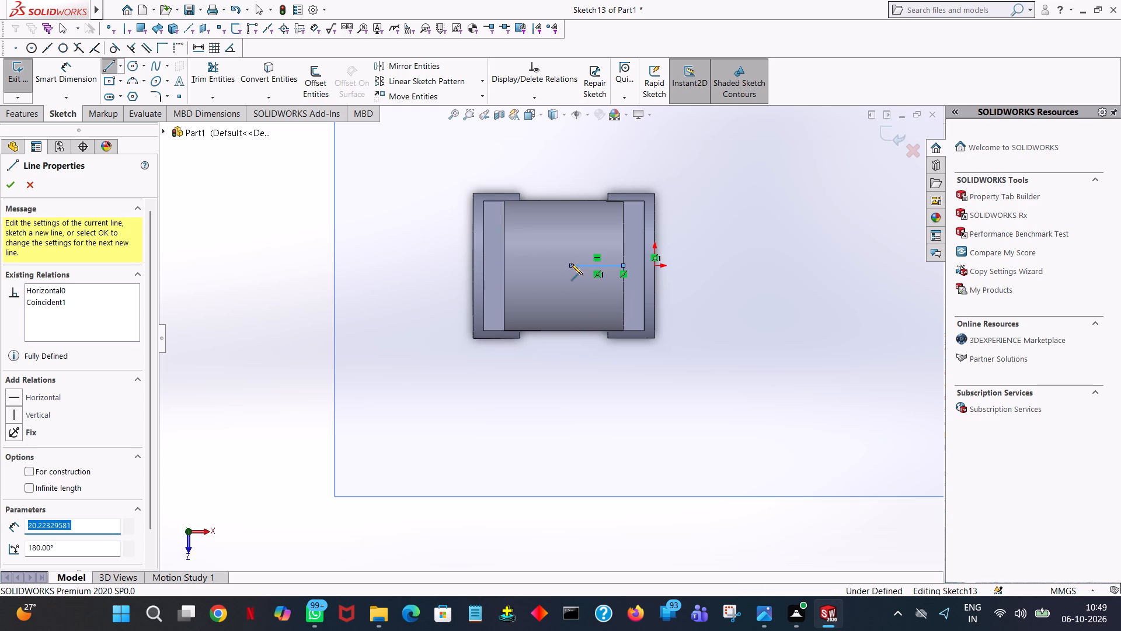
{"action": "type", "text": "14"}
{"action": "key", "text": "Return"}
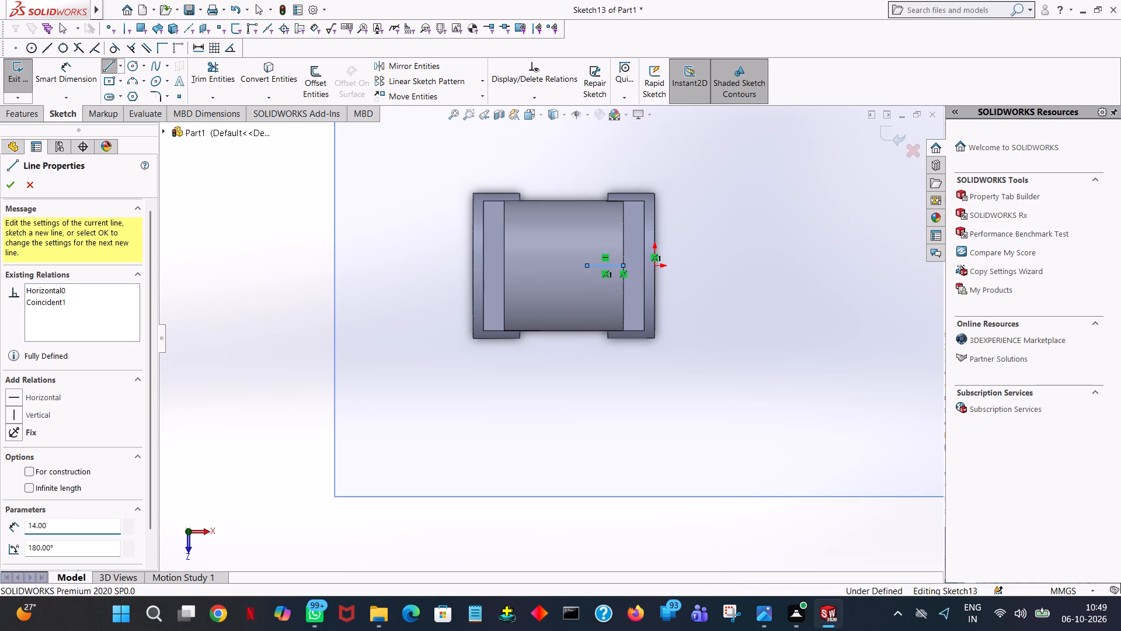
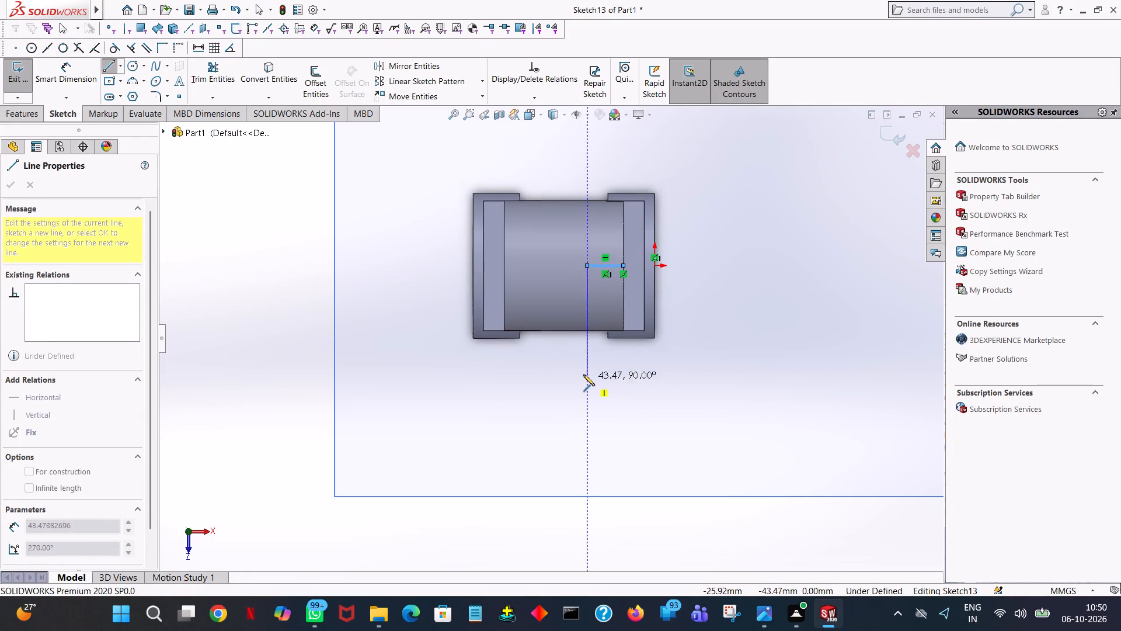
Sketch an 85 mm vertical line from the inner end of the 14 mm line, running out past the cylinder's side.
{"action": "left_click", "coordinate": [584, 409]}
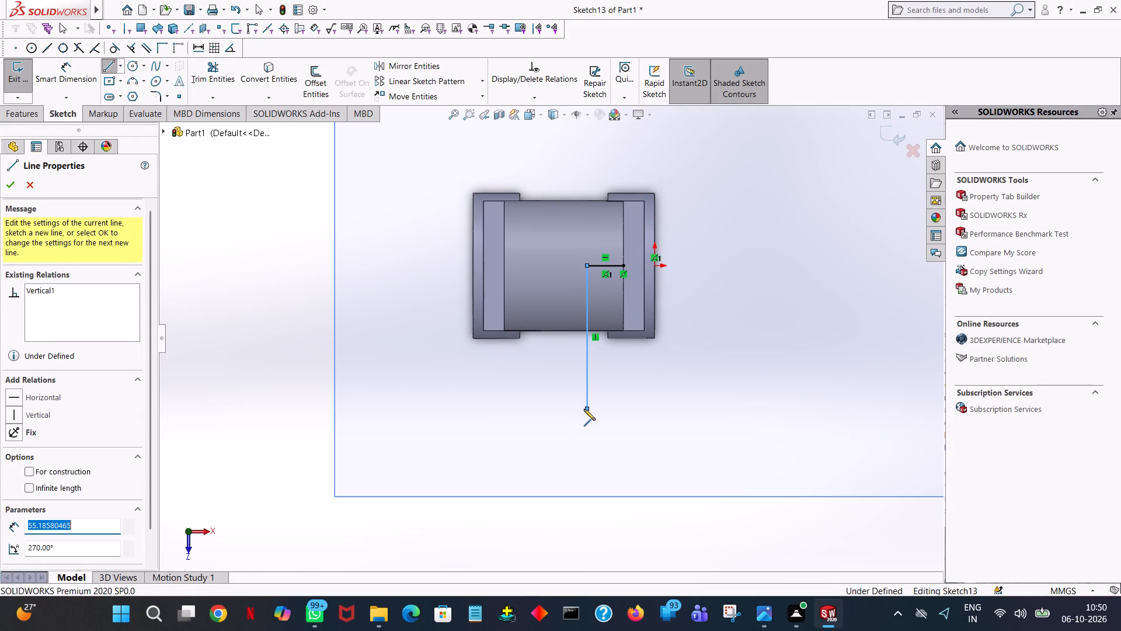
{"action": "type", "text": "85"}
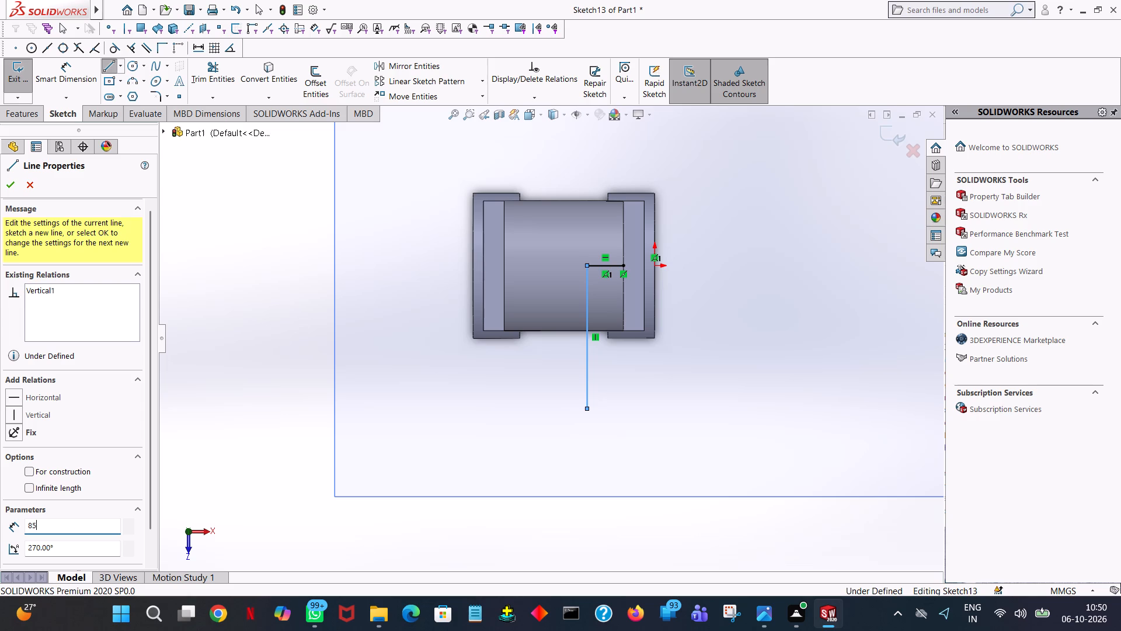
{"action": "key", "text": "Return"}
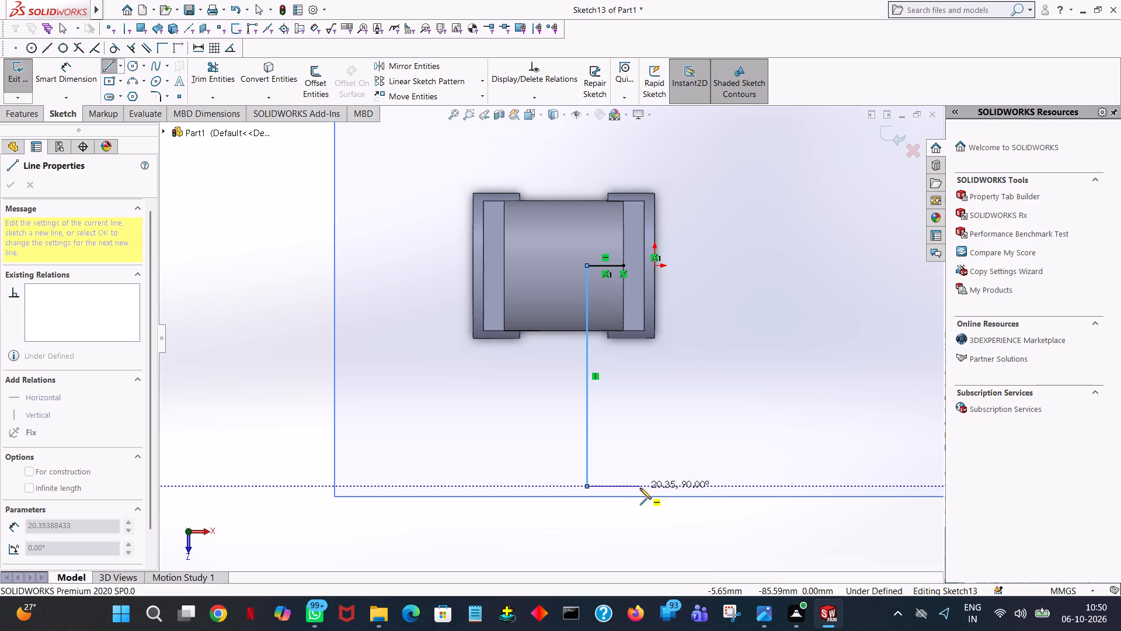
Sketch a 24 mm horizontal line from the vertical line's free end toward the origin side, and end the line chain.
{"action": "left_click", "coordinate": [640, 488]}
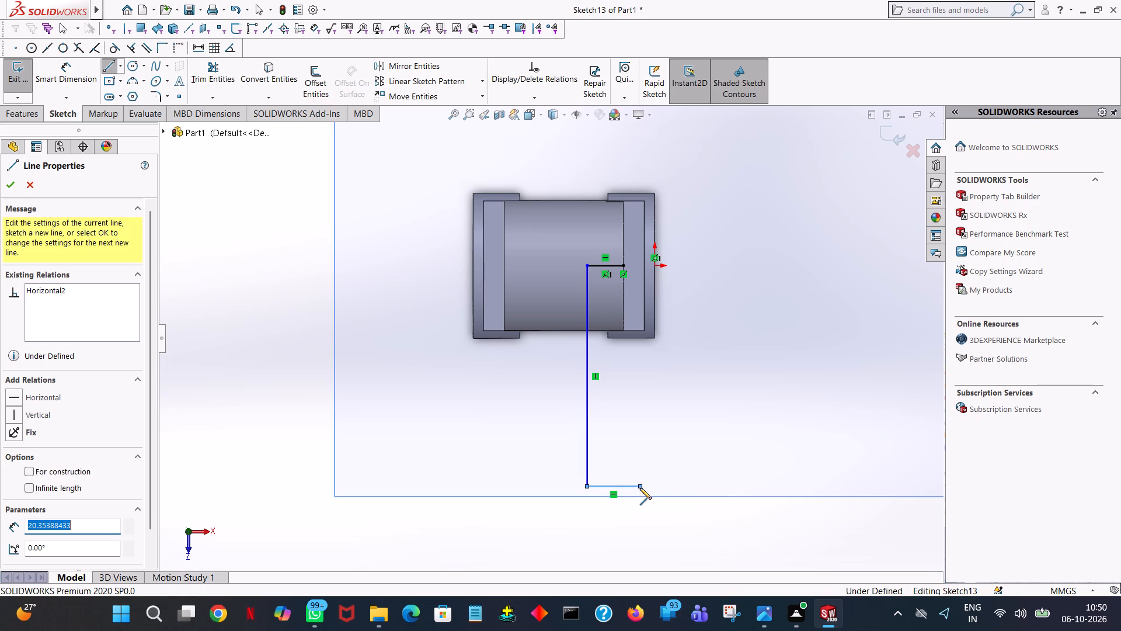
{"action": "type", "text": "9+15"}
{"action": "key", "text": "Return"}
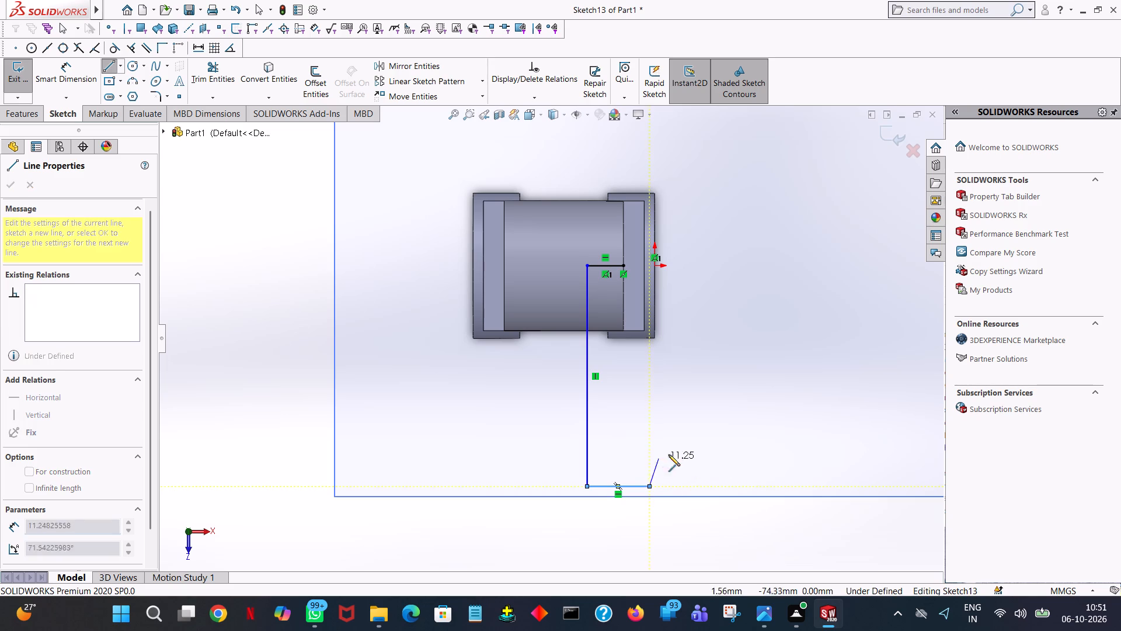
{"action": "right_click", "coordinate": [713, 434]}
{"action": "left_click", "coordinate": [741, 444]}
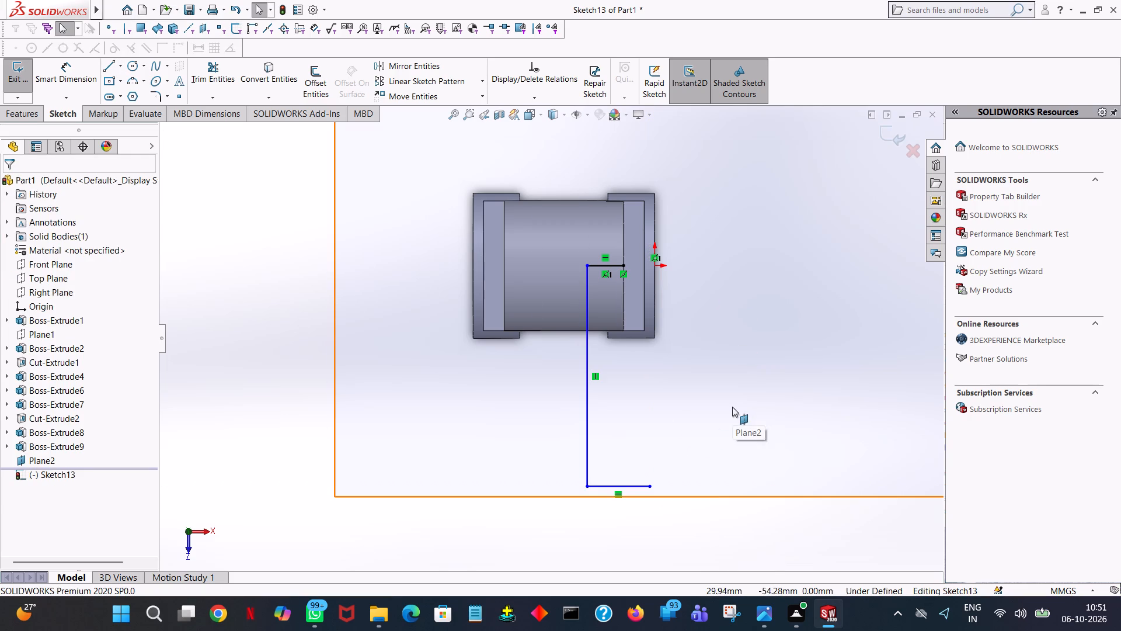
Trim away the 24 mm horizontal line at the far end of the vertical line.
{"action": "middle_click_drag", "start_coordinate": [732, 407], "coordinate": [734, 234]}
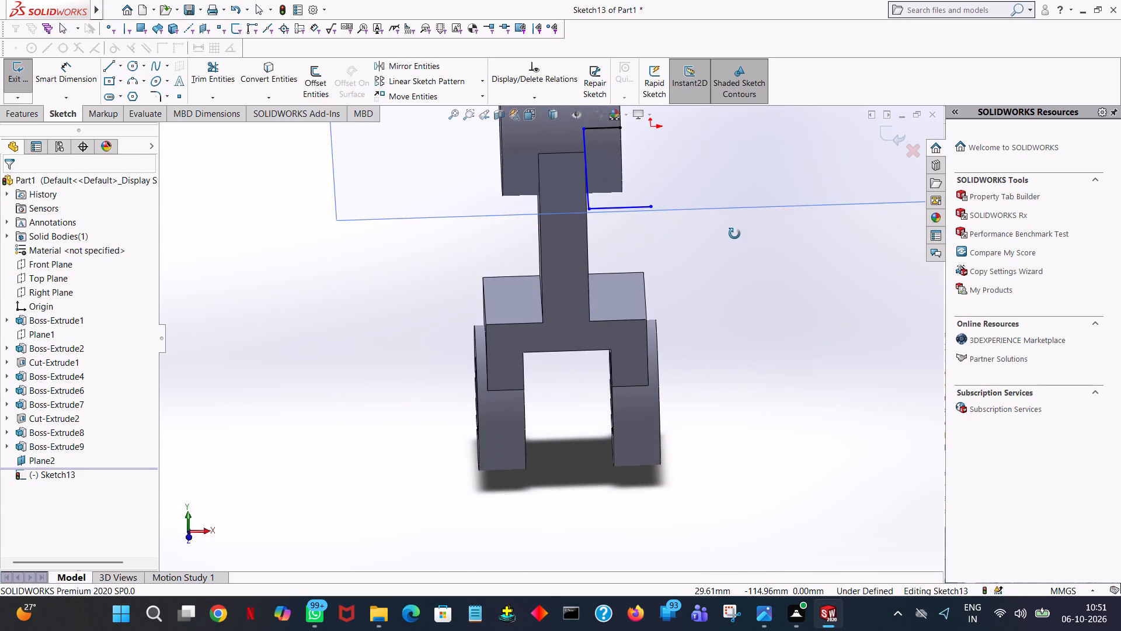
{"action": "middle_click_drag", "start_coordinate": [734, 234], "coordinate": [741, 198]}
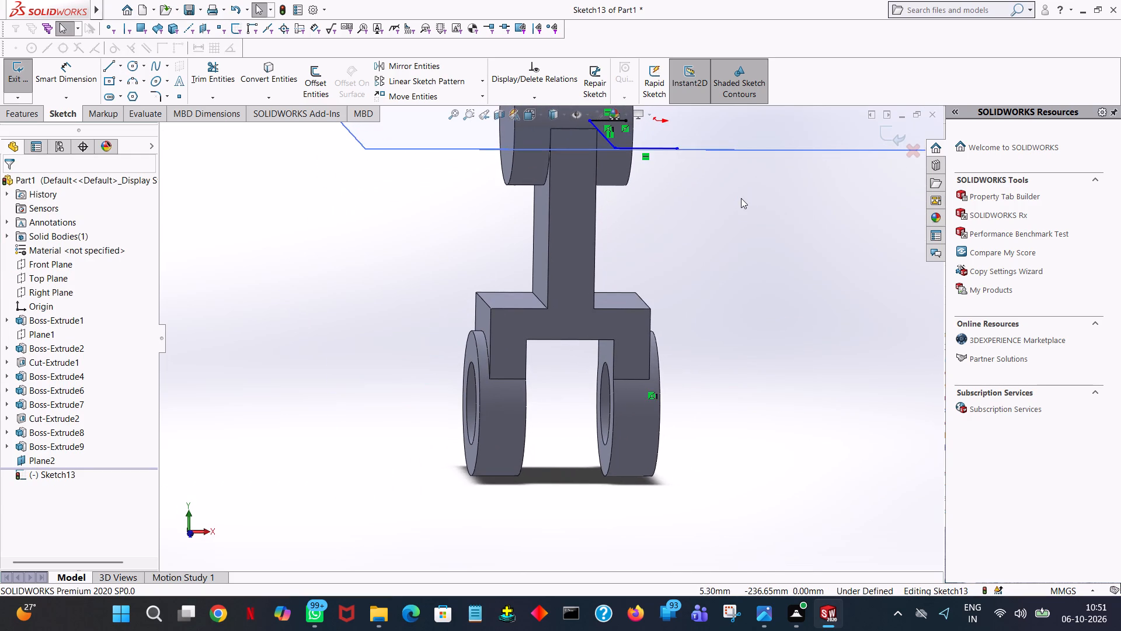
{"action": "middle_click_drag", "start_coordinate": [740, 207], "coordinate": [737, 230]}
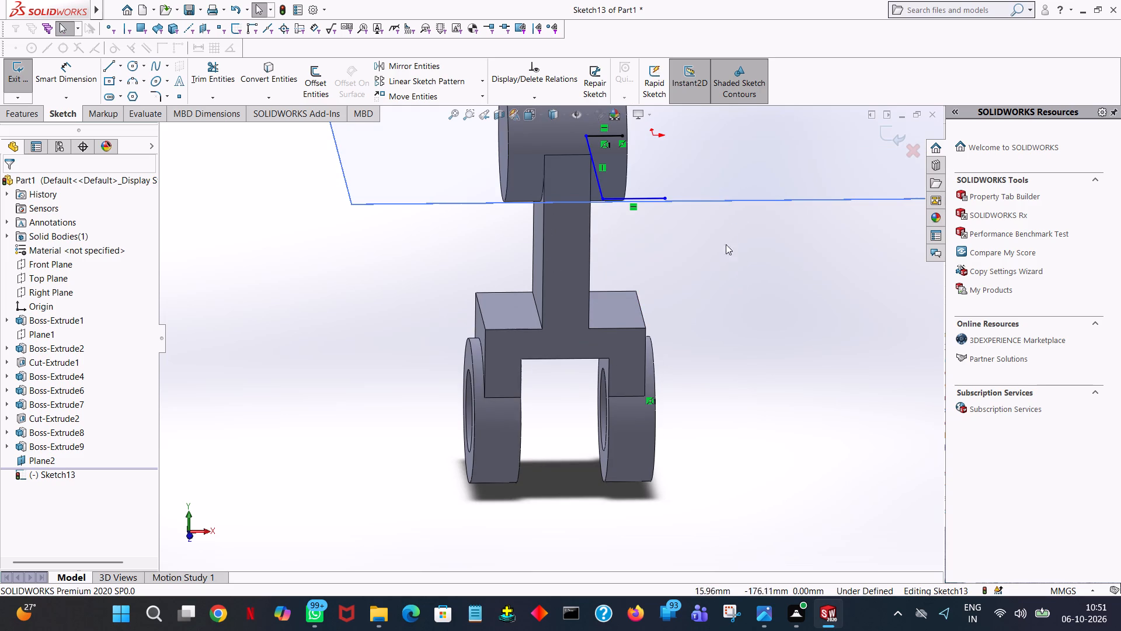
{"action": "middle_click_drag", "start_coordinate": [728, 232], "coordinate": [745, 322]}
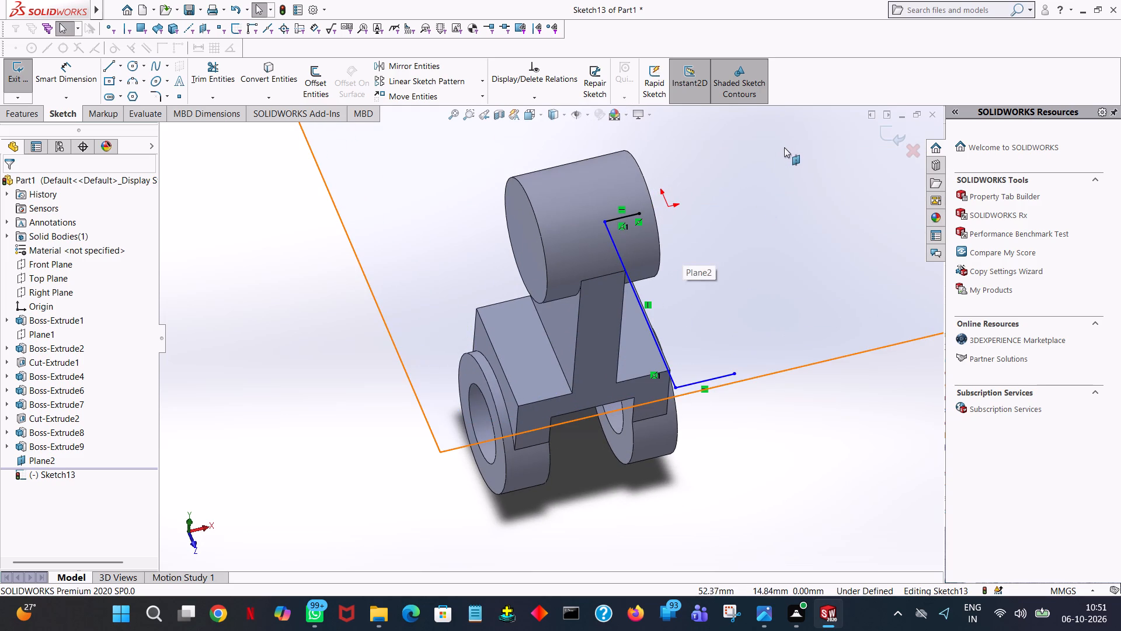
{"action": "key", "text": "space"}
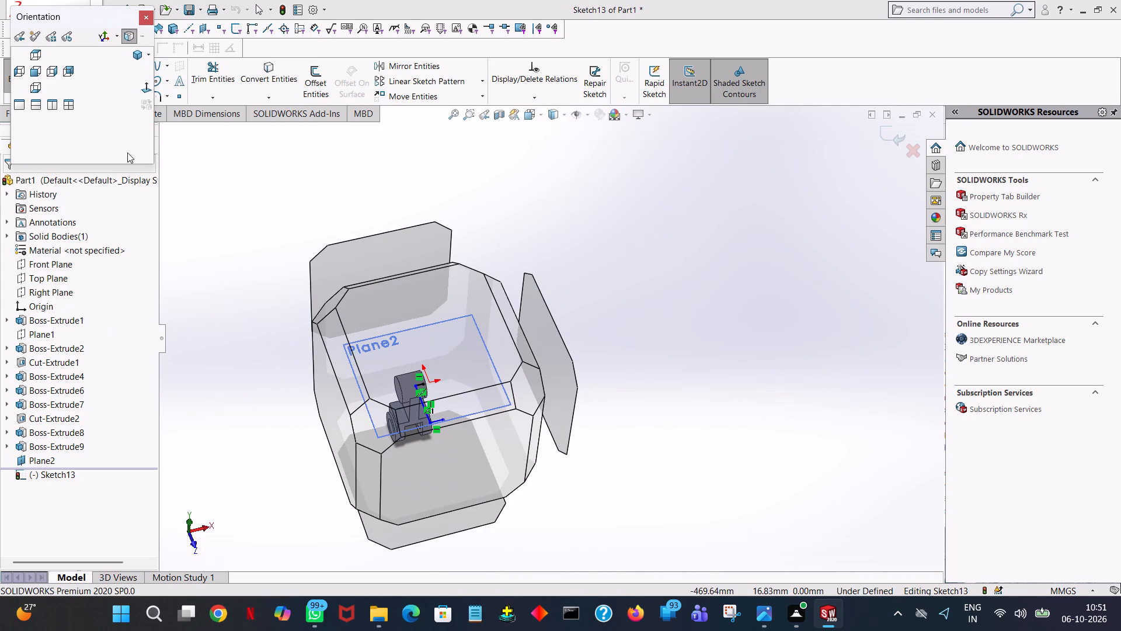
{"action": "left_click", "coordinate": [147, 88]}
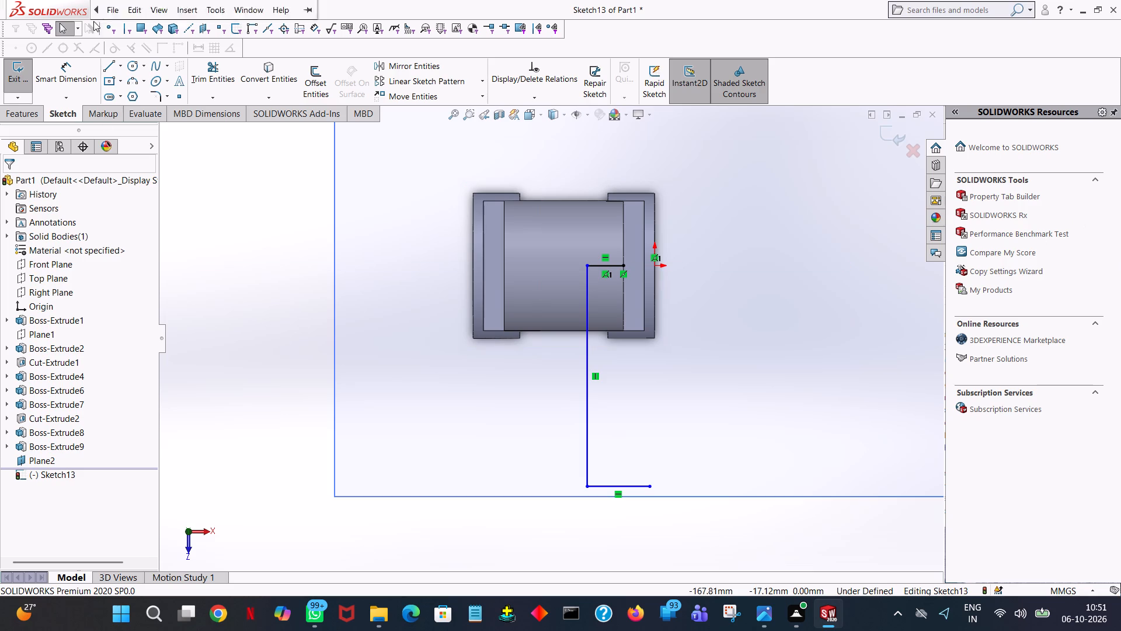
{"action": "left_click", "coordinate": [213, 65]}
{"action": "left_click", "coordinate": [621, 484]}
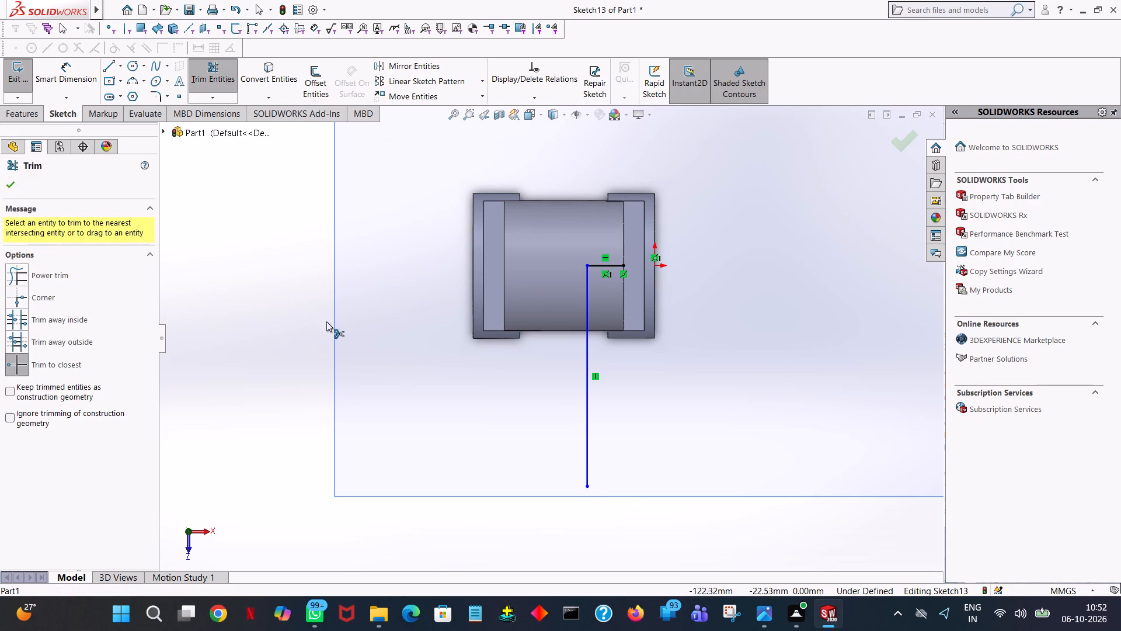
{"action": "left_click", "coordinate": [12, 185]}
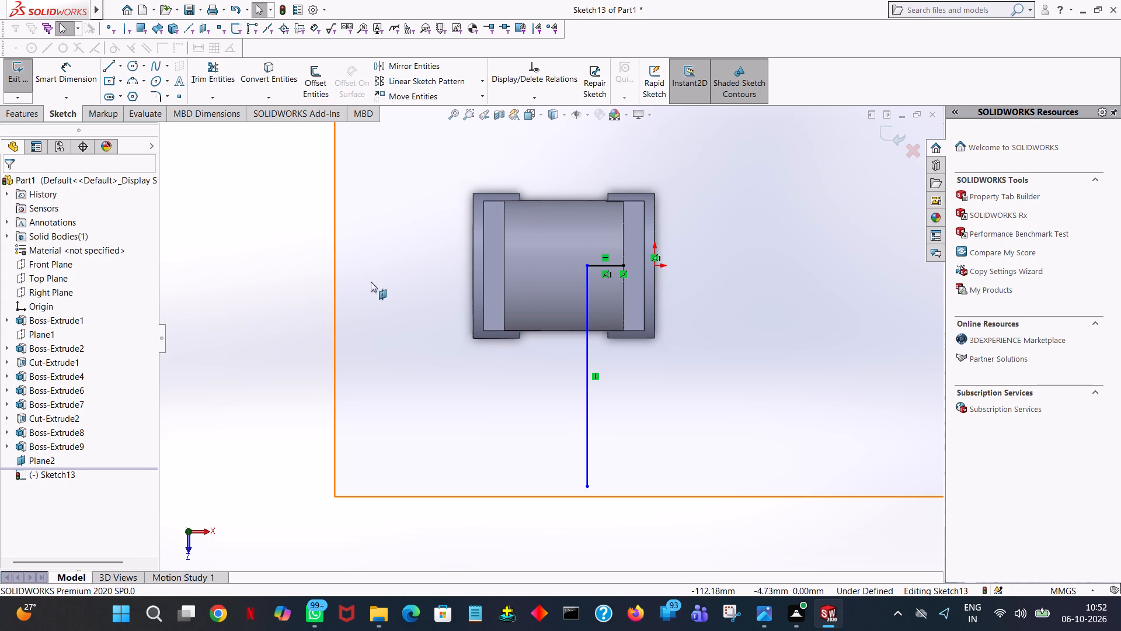
Set the vertical line's length to 37 mm (85-36-12).
{"action": "left_click", "coordinate": [587, 390]}
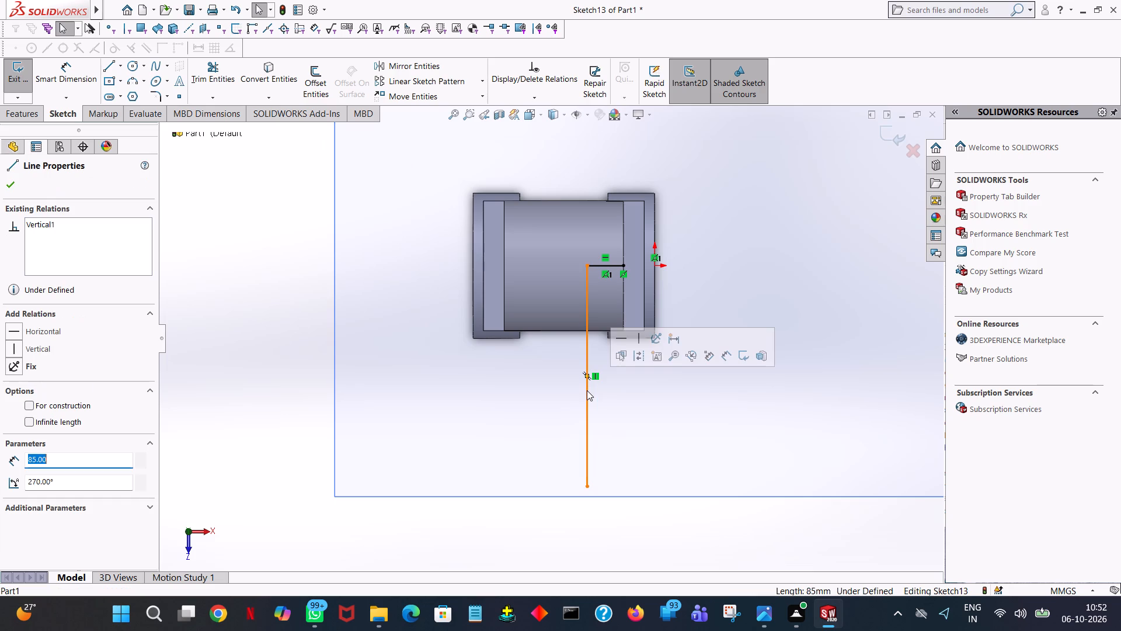
{"action": "key", "text": "3"}
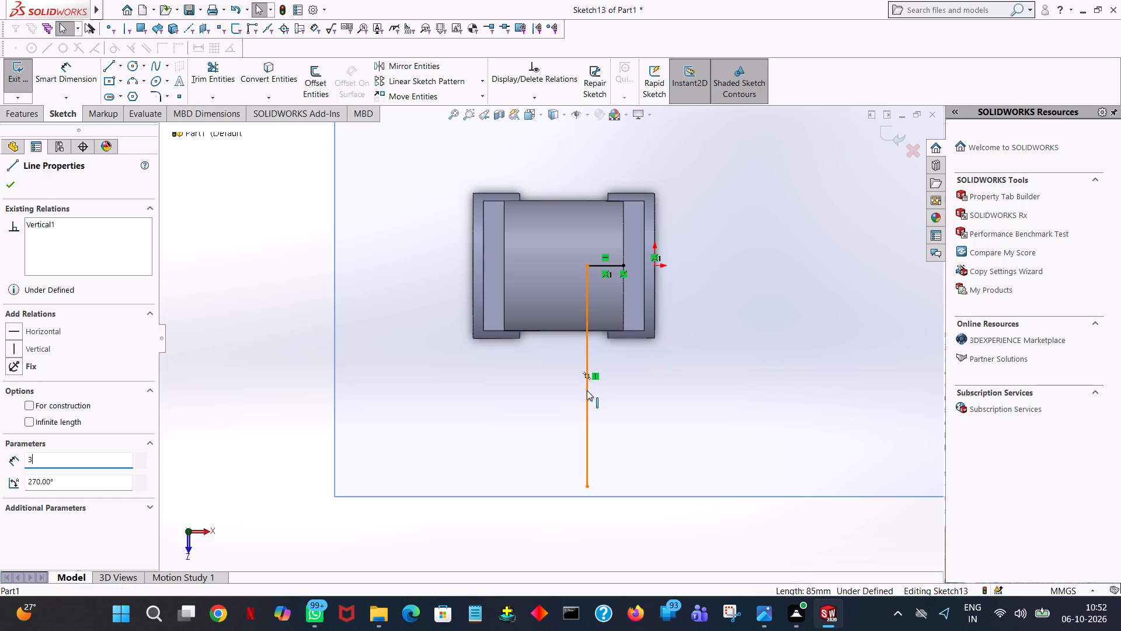
{"action": "key", "text": "6"}
{"action": "key", "text": "BackSpace"}
{"action": "key", "text": "BackSpace"}
{"action": "type", "text": "85-"}
{"action": "type", "text": "36-12"}
{"action": "key", "text": "Return"}
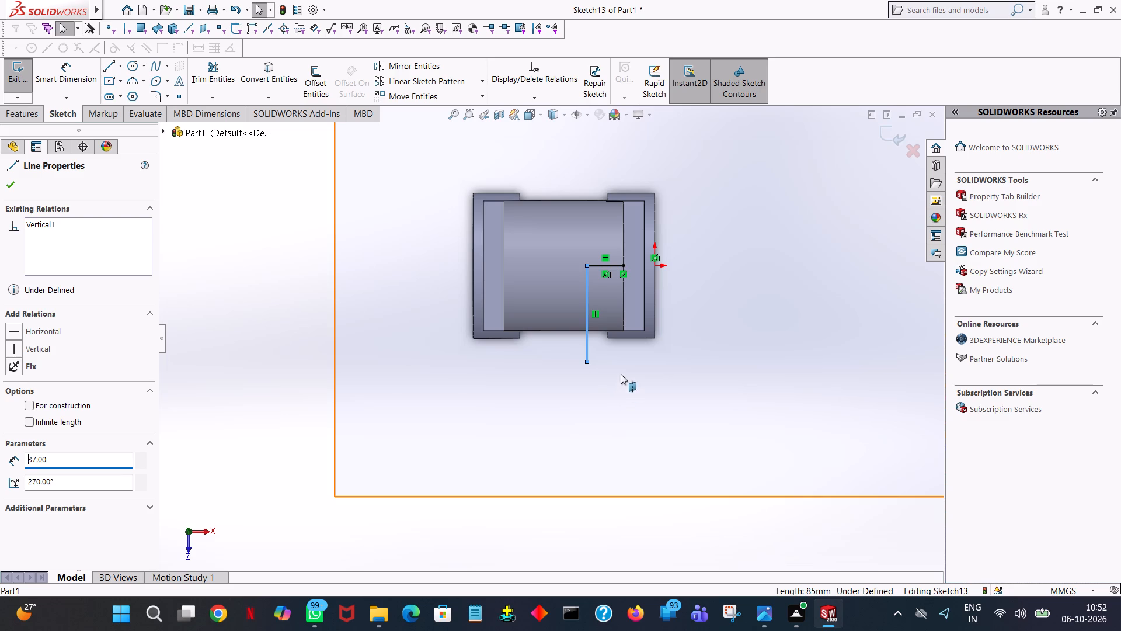
{"action": "left_click", "coordinate": [248, 310]}
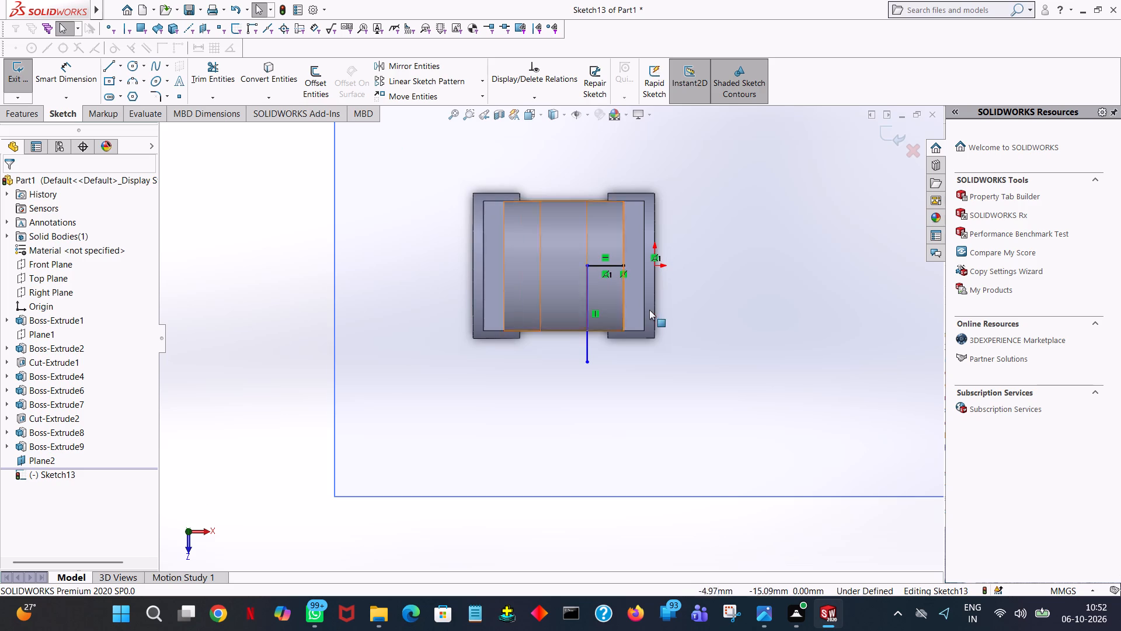
From the vertical line's free end, sketch a U-shaped chain: 12 mm toward the origin side, 18 mm away from the cylinder, 12 mm back.
{"action": "left_click", "coordinate": [584, 310]}
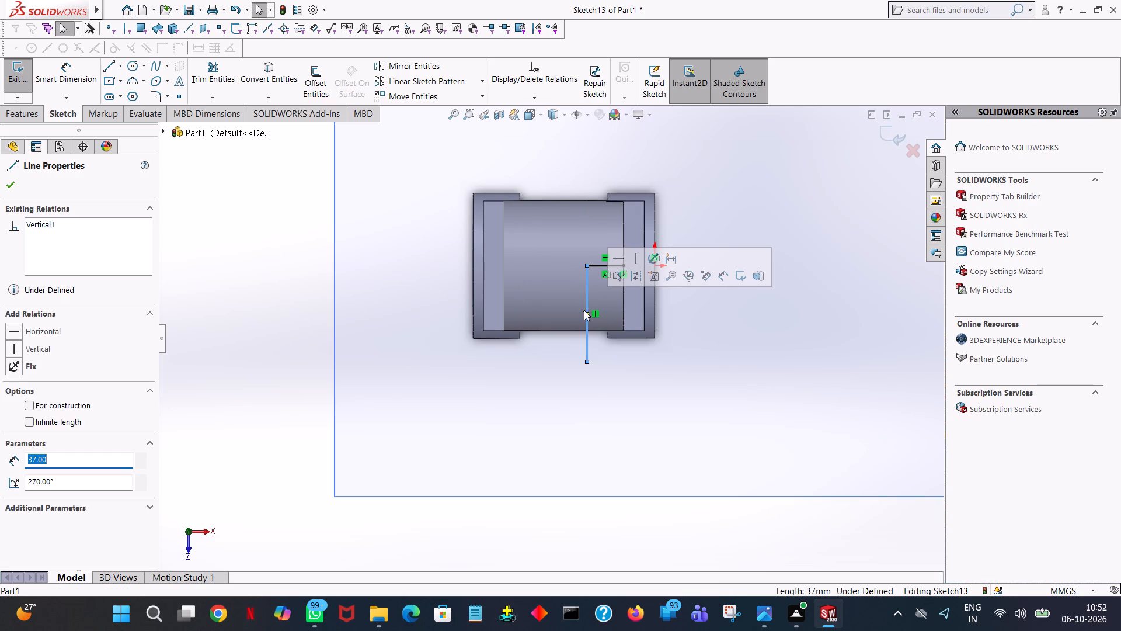
{"action": "left_click", "coordinate": [106, 66]}
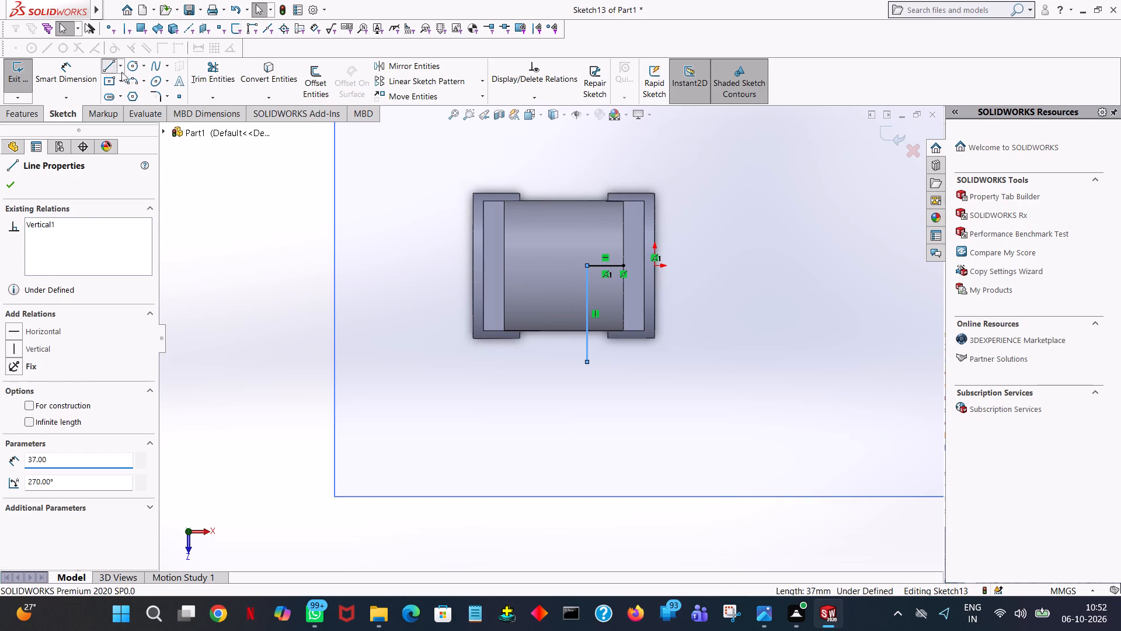
{"action": "left_click", "coordinate": [588, 361]}
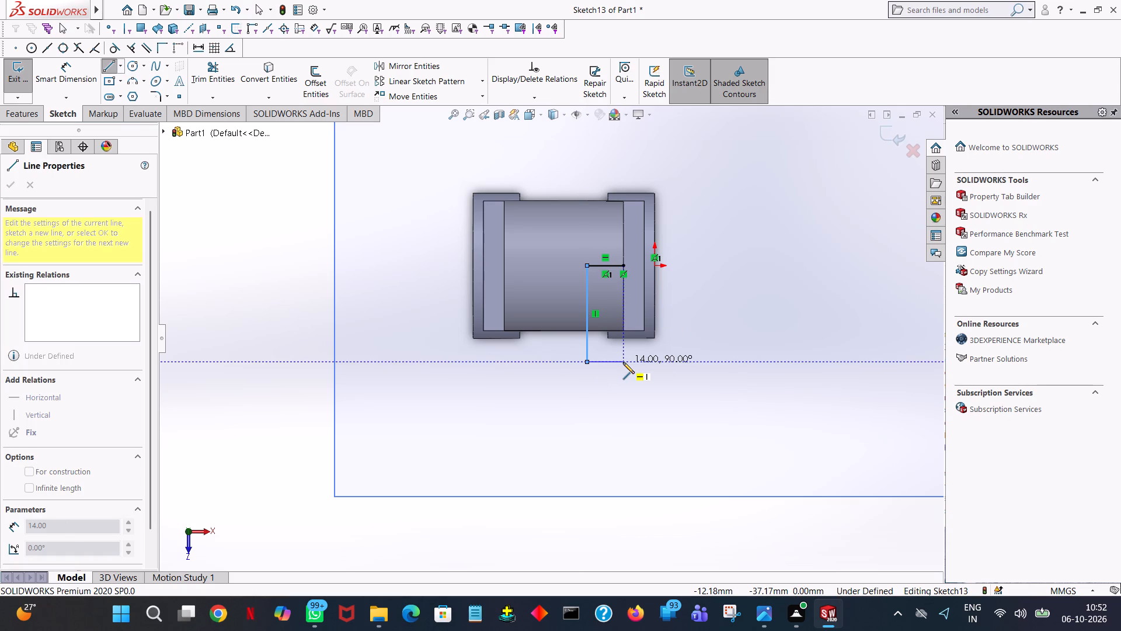
{"action": "left_click", "coordinate": [623, 362]}
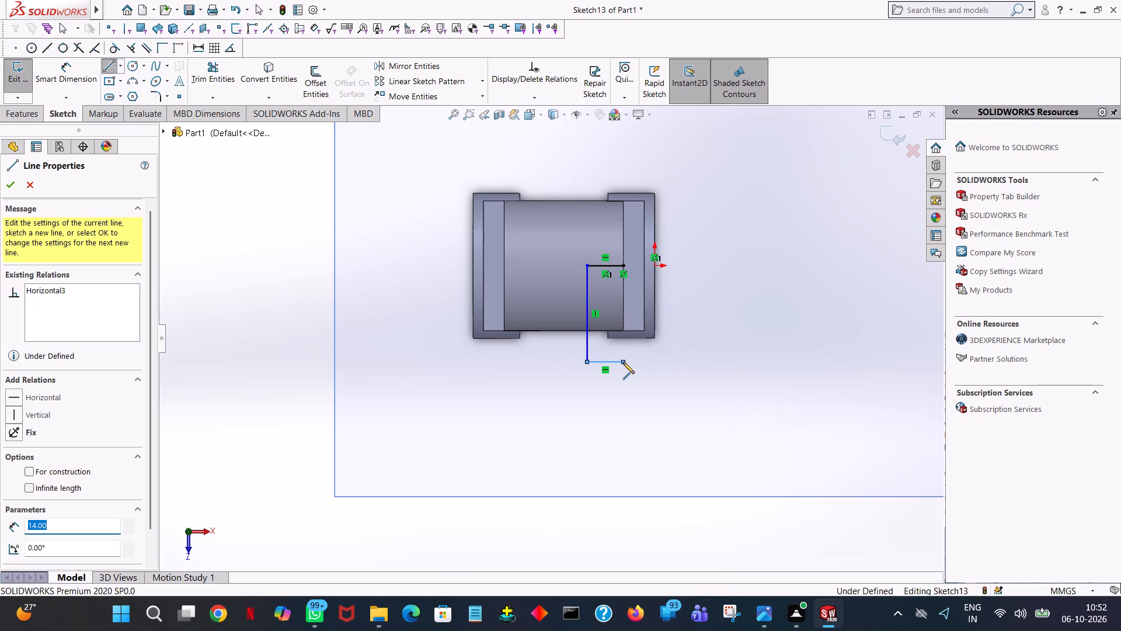
{"action": "type", "text": "12"}
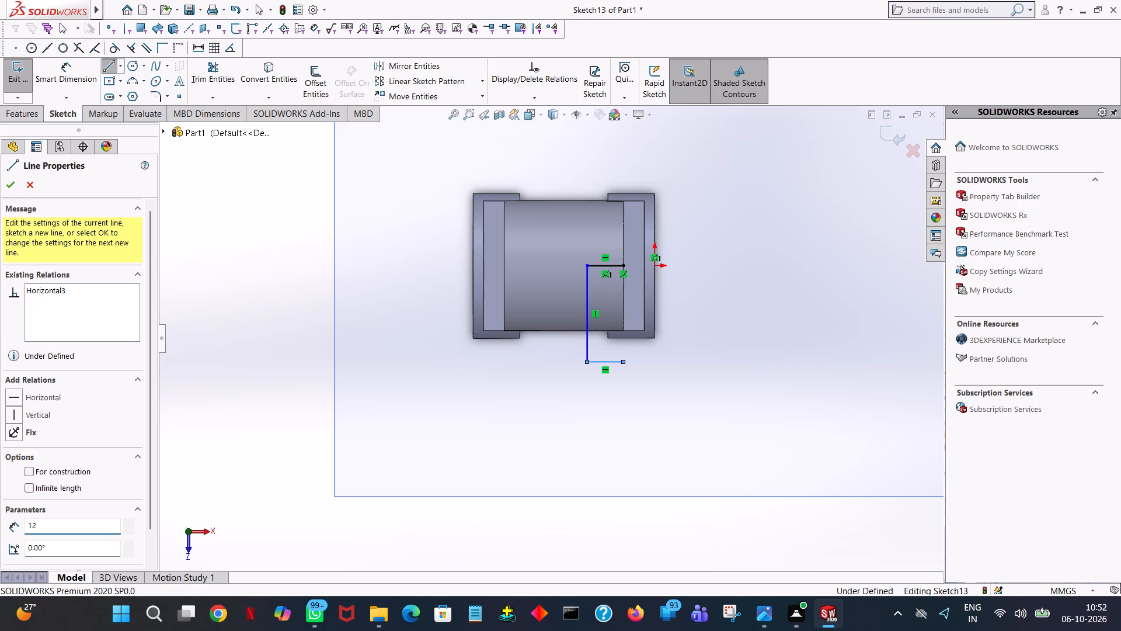
{"action": "key", "text": "Return"}
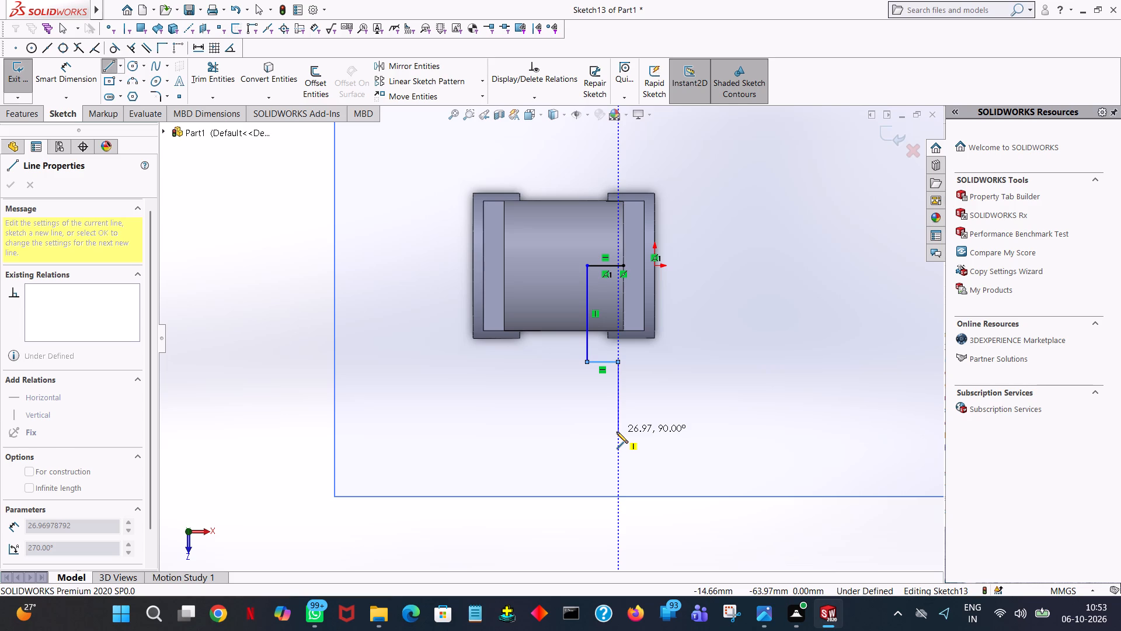
{"action": "left_click", "coordinate": [617, 432]}
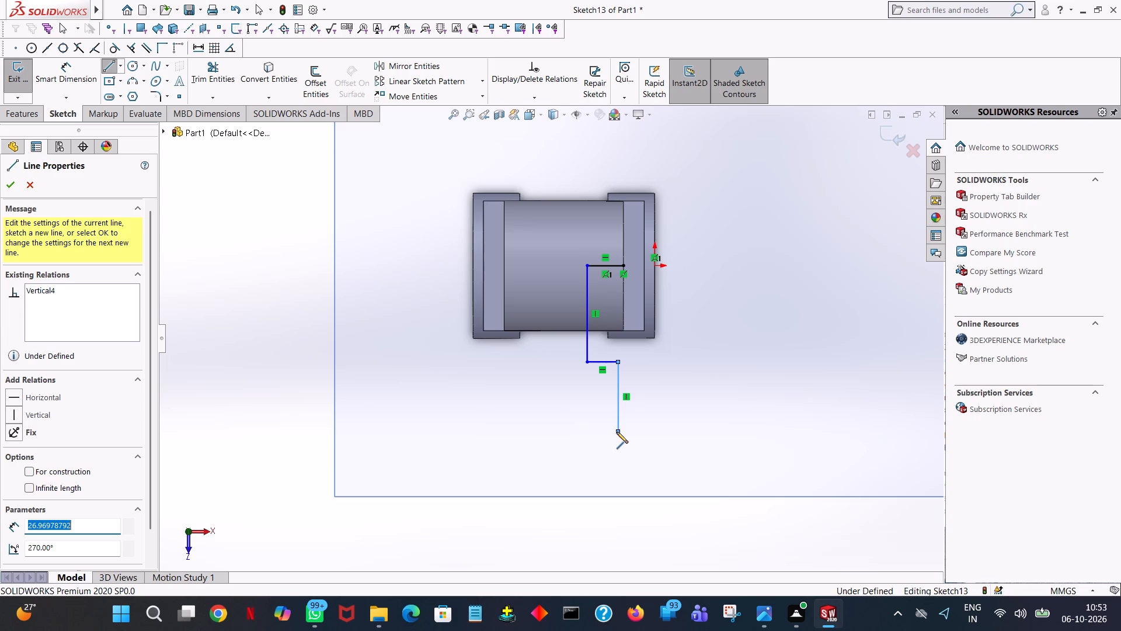
{"action": "type", "text": "36/2"}
{"action": "key", "text": "Return"}
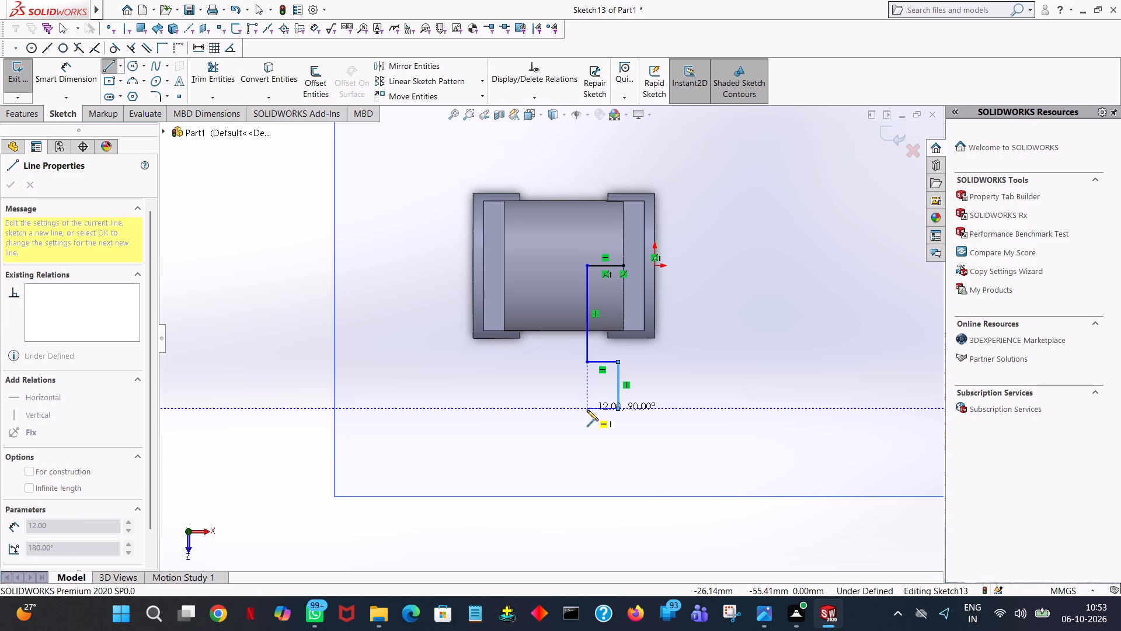
{"action": "left_click", "coordinate": [587, 410]}
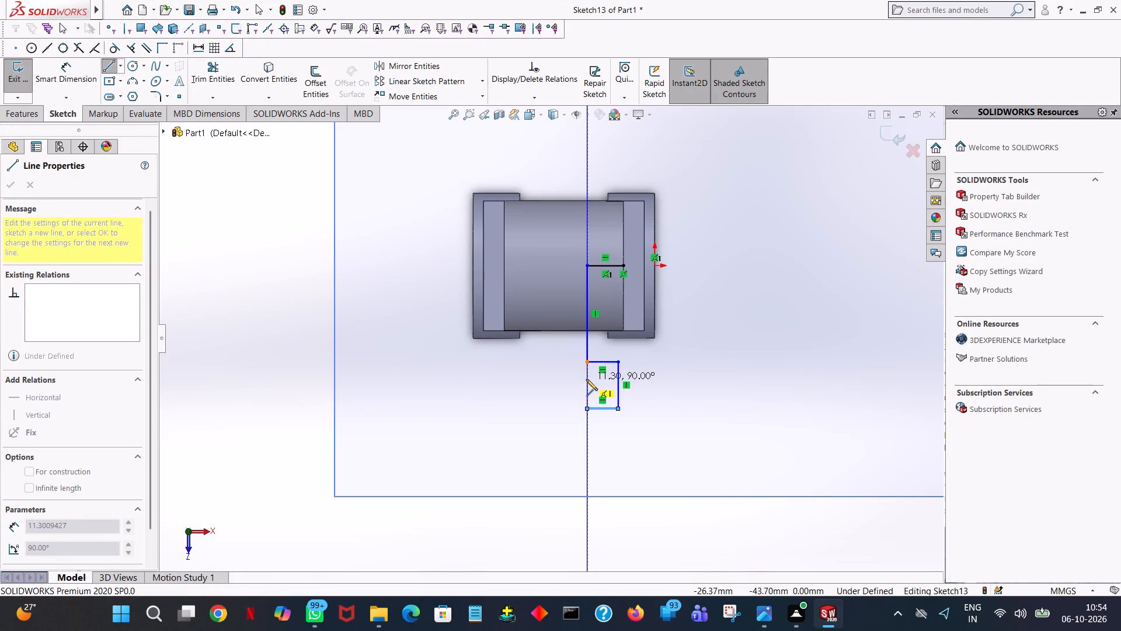
Continue the chain with a 12 mm vertical line back toward the cylinder and an 18 mm horizontal line away from the origin side.
{"action": "left_click", "coordinate": [586, 379]}
{"action": "type", "text": "12"}
{"action": "key", "text": "Return"}
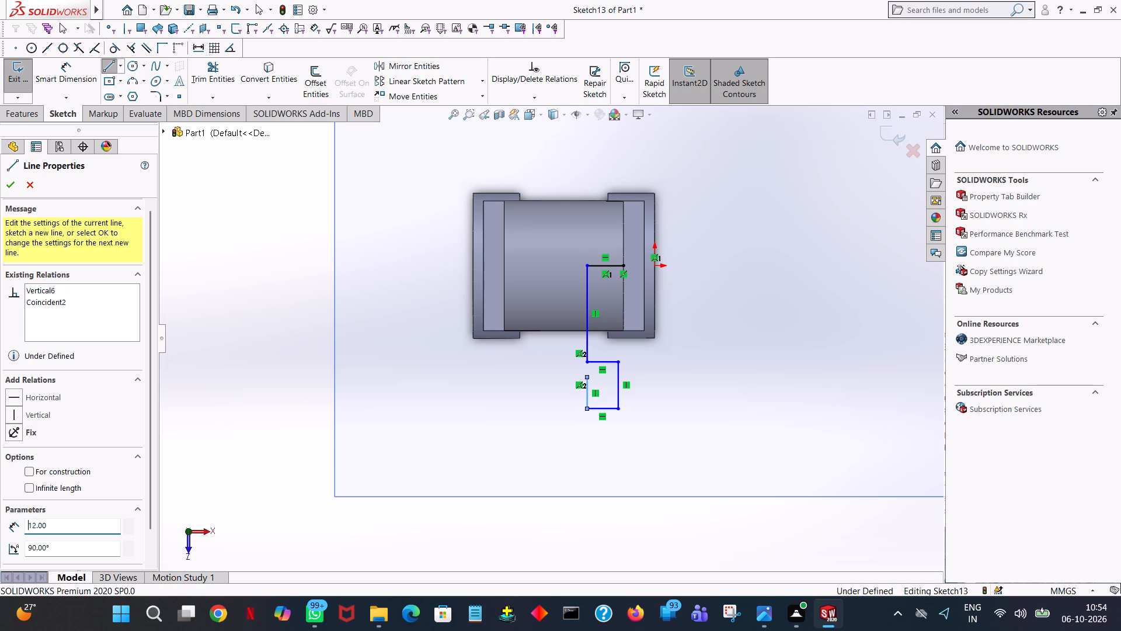
{"action": "left_click", "coordinate": [539, 379]}
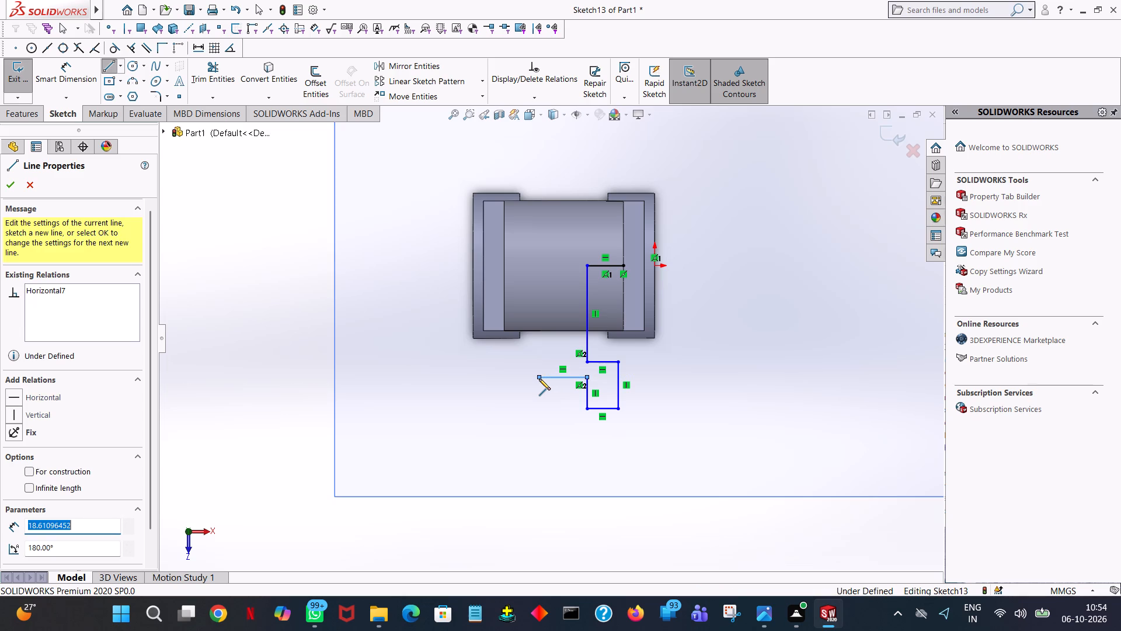
{"action": "type", "text": "18"}
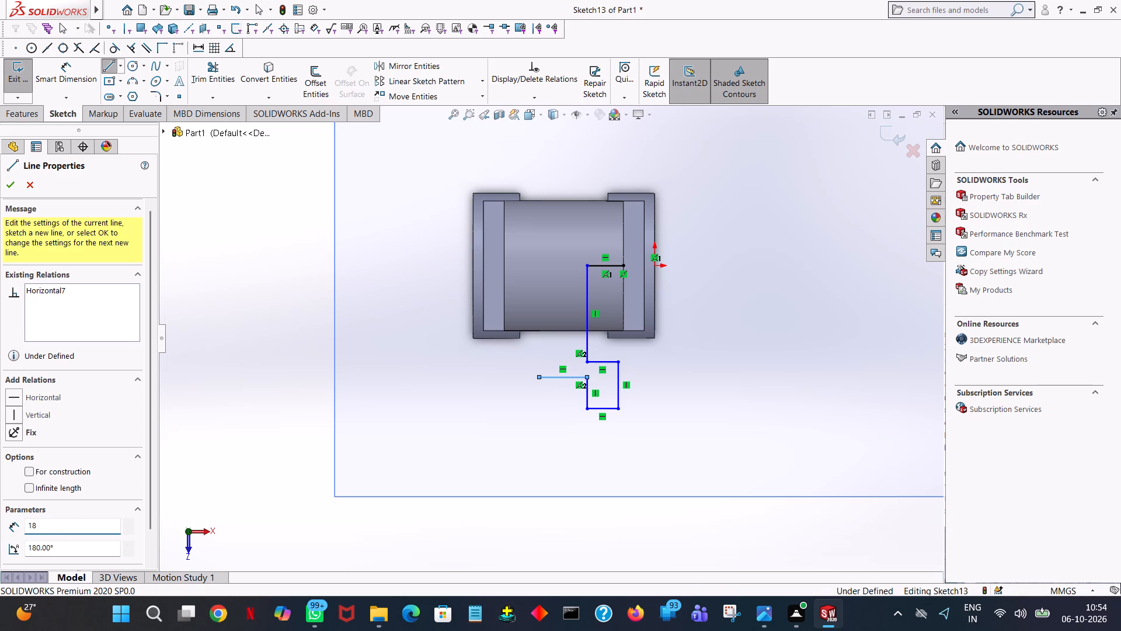
{"action": "key", "text": "Return"}
Continue the chain with a 12 mm vertical line away from the cylinder and a 12 mm horizontal line away from the origin side.
{"action": "left_click", "coordinate": [543, 410]}
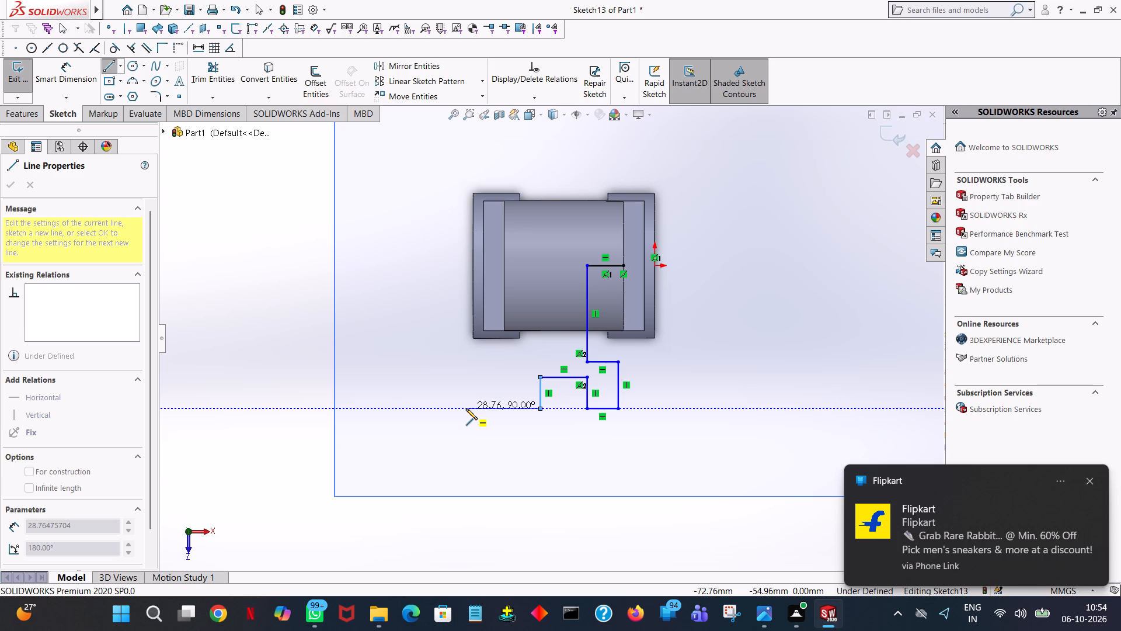
{"action": "double_click", "coordinate": [466, 408]}
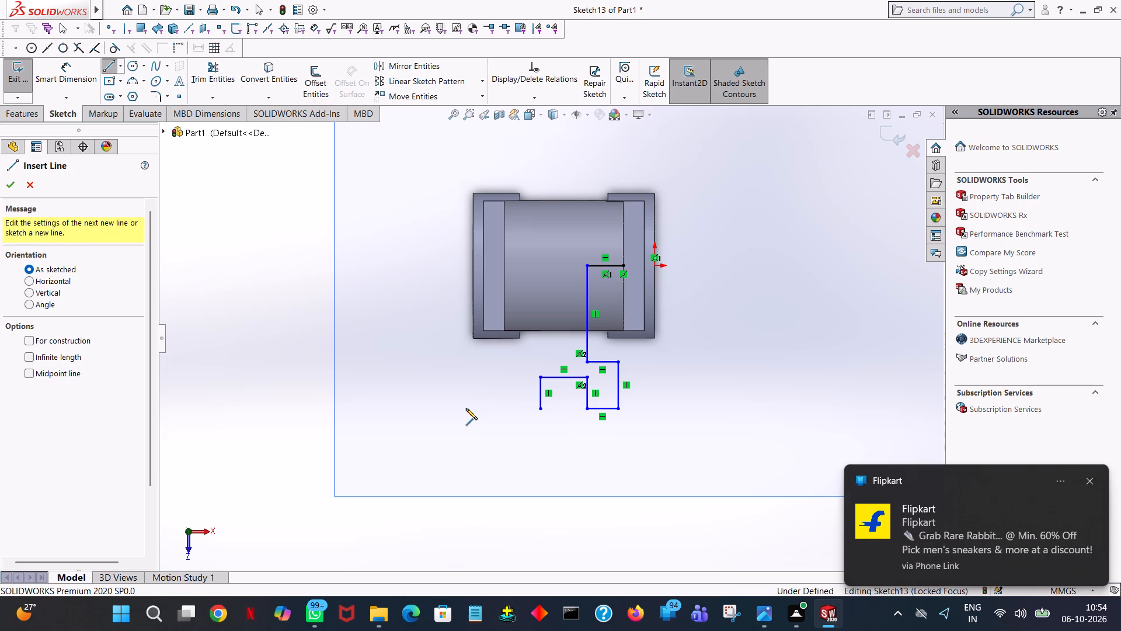
{"action": "left_click", "coordinate": [540, 408]}
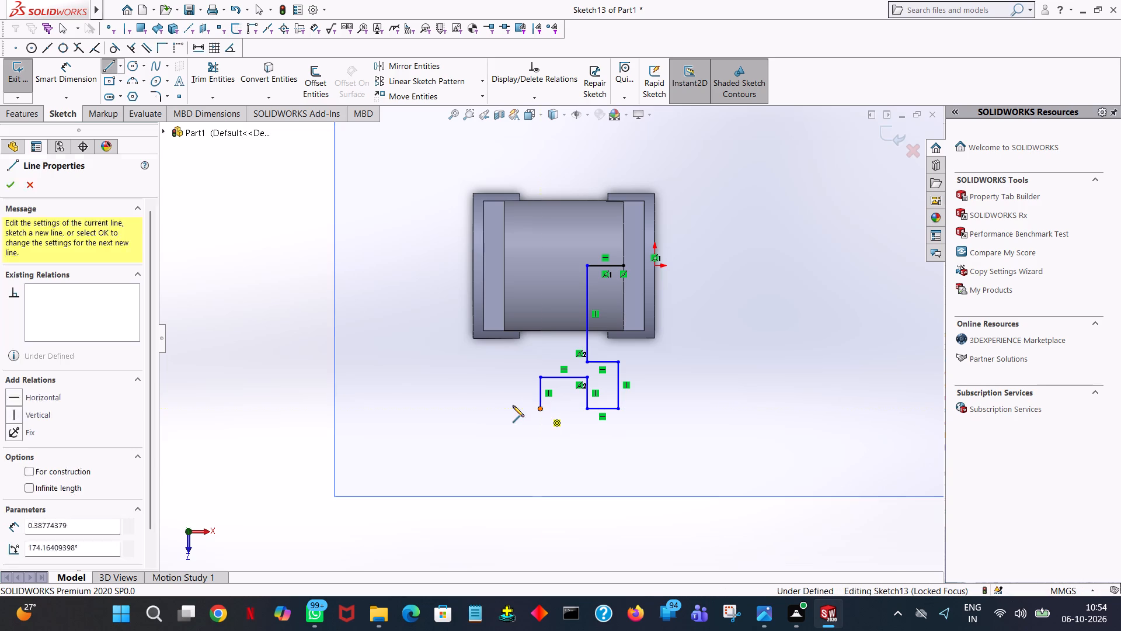
{"action": "left_click", "coordinate": [506, 407]}
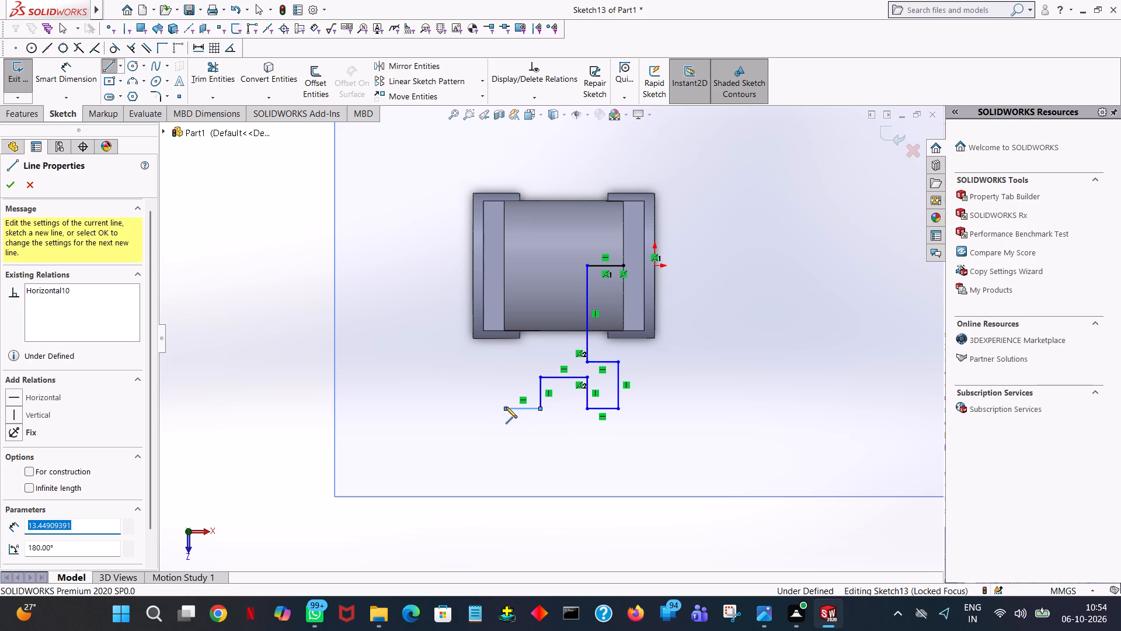
{"action": "type", "text": "12"}
{"action": "key", "text": "Return"}
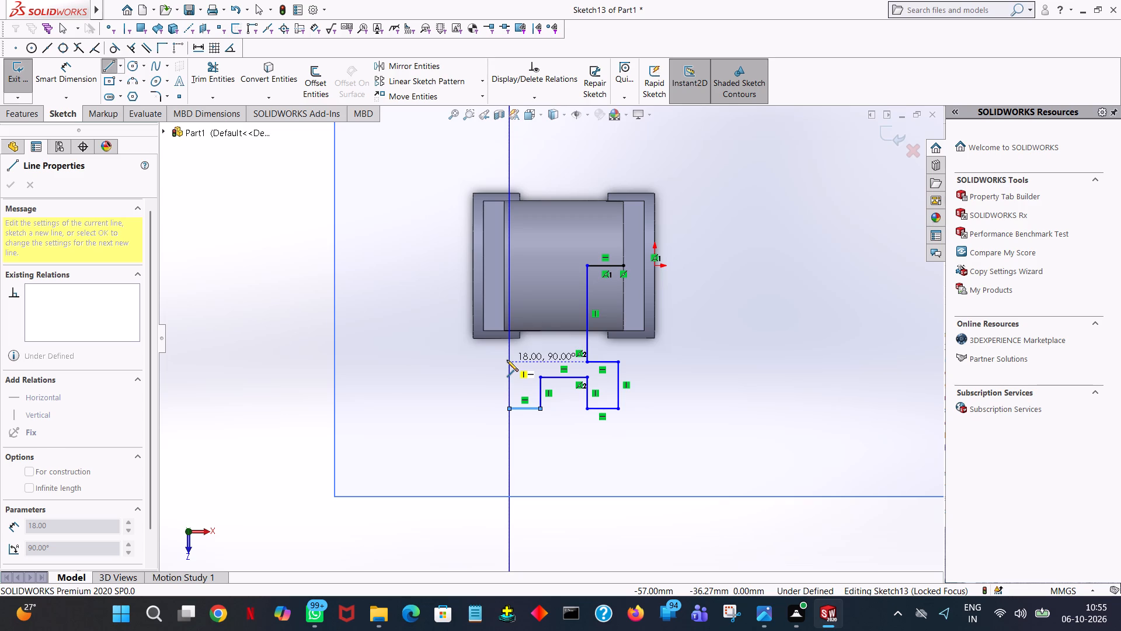
Continue the chain 18 mm toward the cylinder, 12 mm toward the origin side, 37 mm up to the cylinder's axis, and 14 mm outward.
{"action": "left_click", "coordinate": [507, 360]}
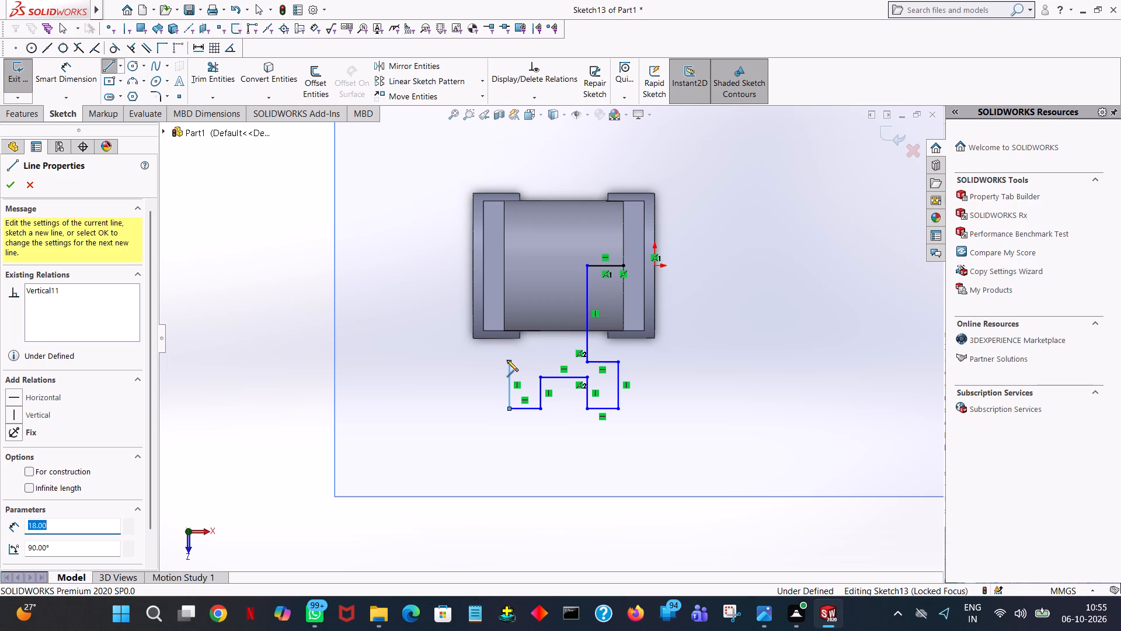
{"action": "left_click", "coordinate": [537, 362]}
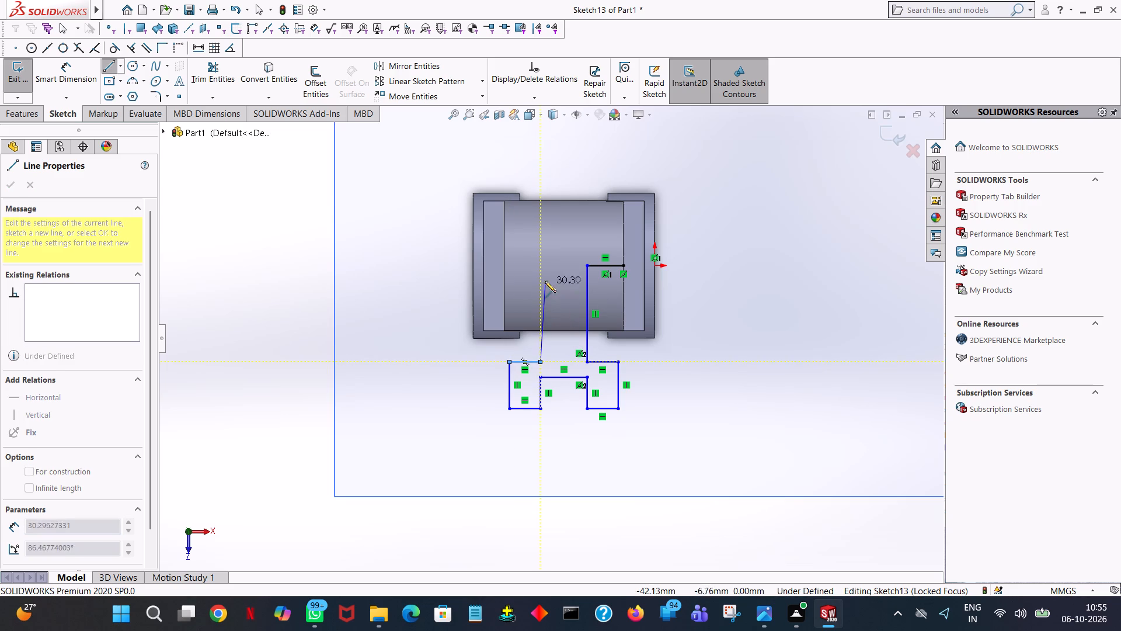
{"action": "left_click", "coordinate": [541, 266]}
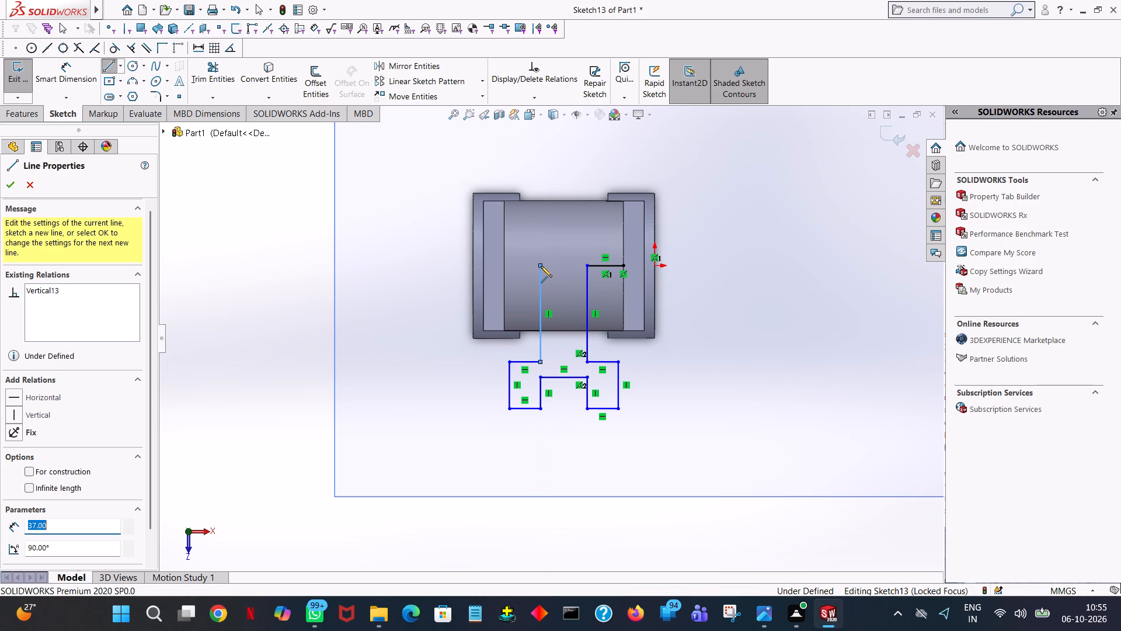
{"action": "left_click", "coordinate": [504, 266]}
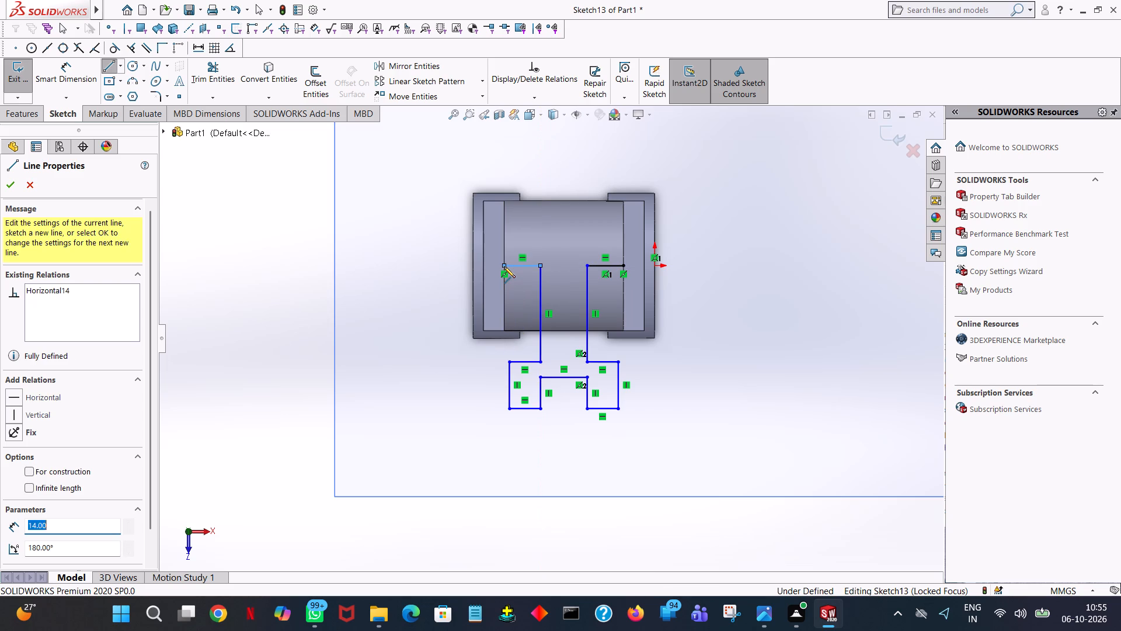
{"action": "right_click", "coordinate": [504, 266]}
{"action": "left_click", "coordinate": [535, 275]}
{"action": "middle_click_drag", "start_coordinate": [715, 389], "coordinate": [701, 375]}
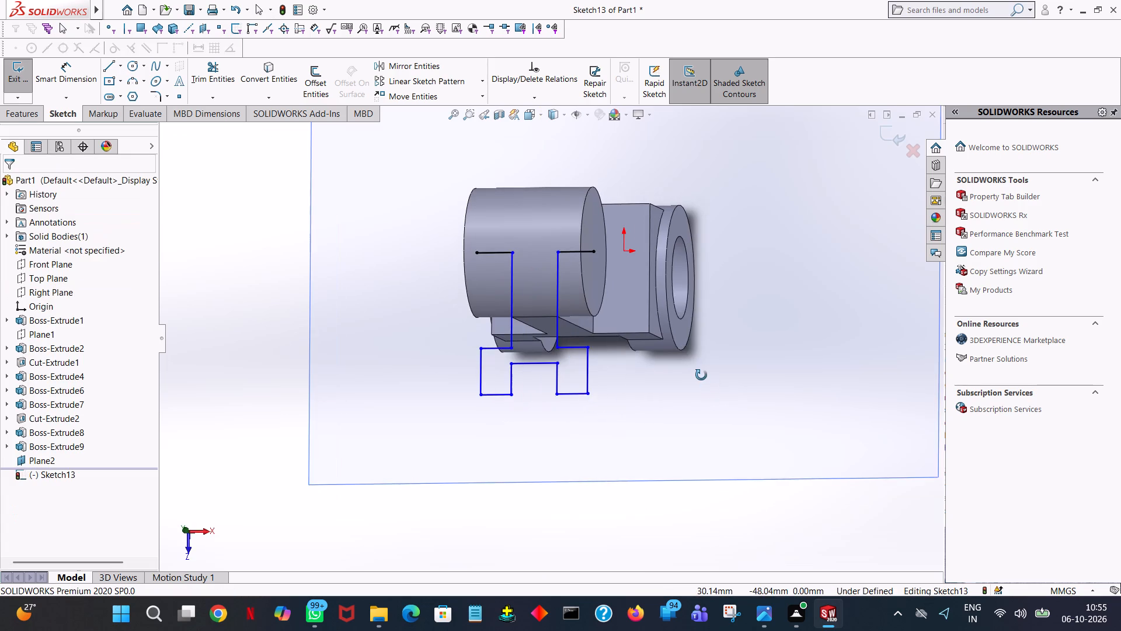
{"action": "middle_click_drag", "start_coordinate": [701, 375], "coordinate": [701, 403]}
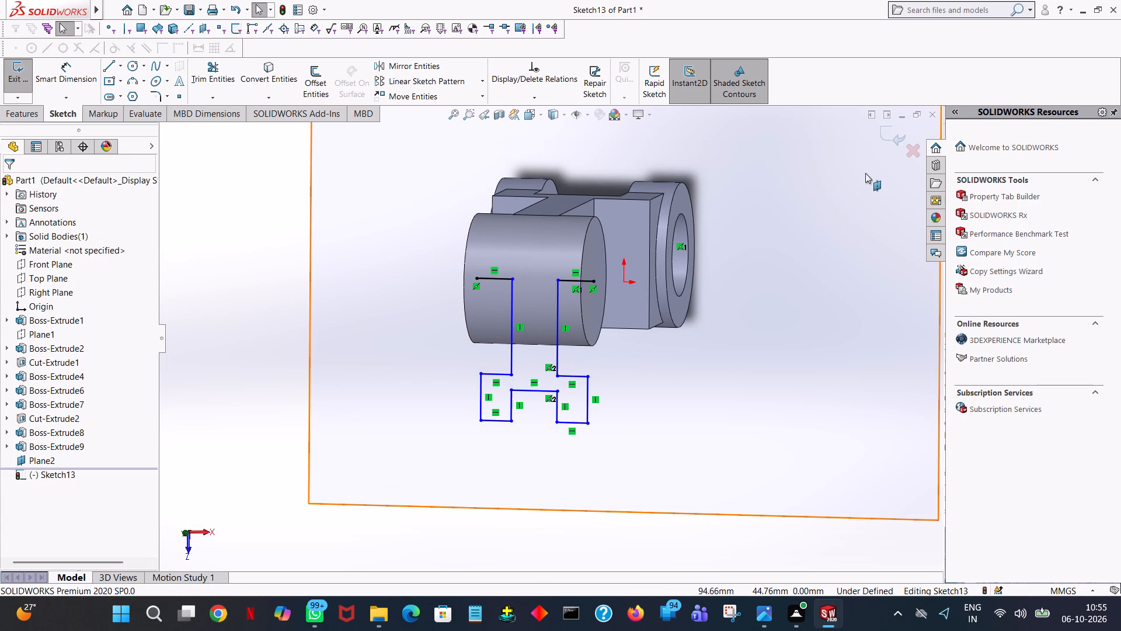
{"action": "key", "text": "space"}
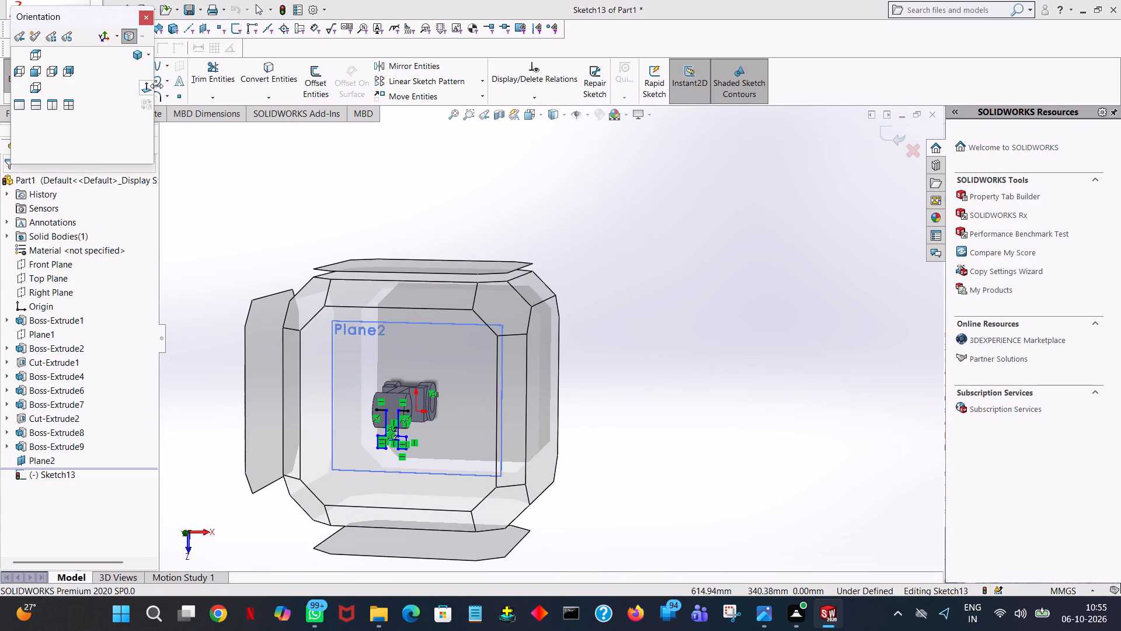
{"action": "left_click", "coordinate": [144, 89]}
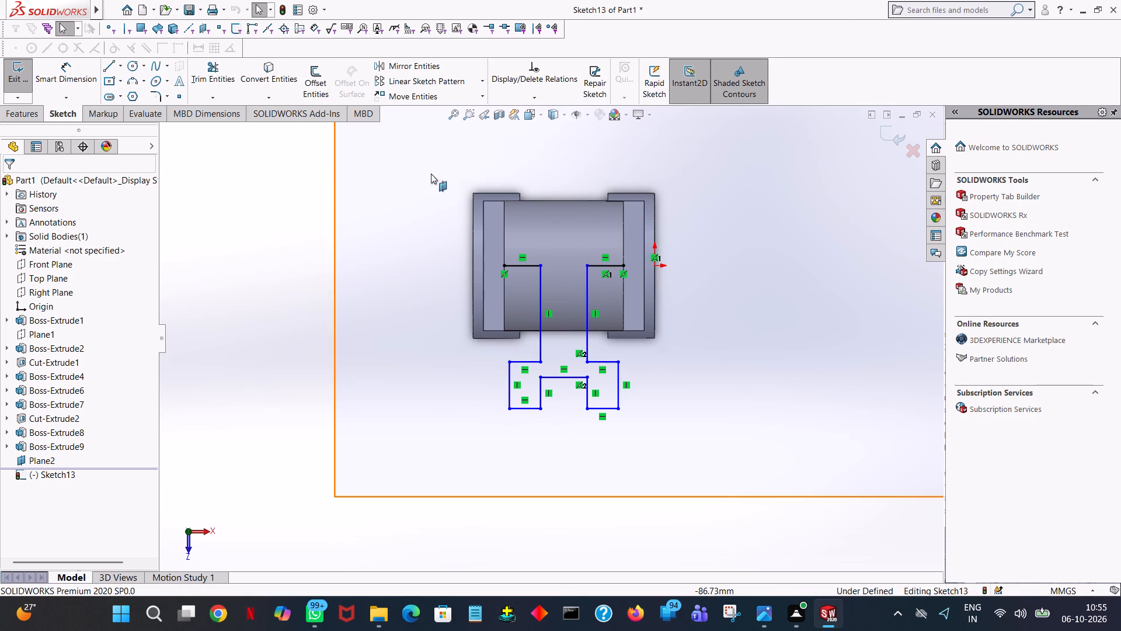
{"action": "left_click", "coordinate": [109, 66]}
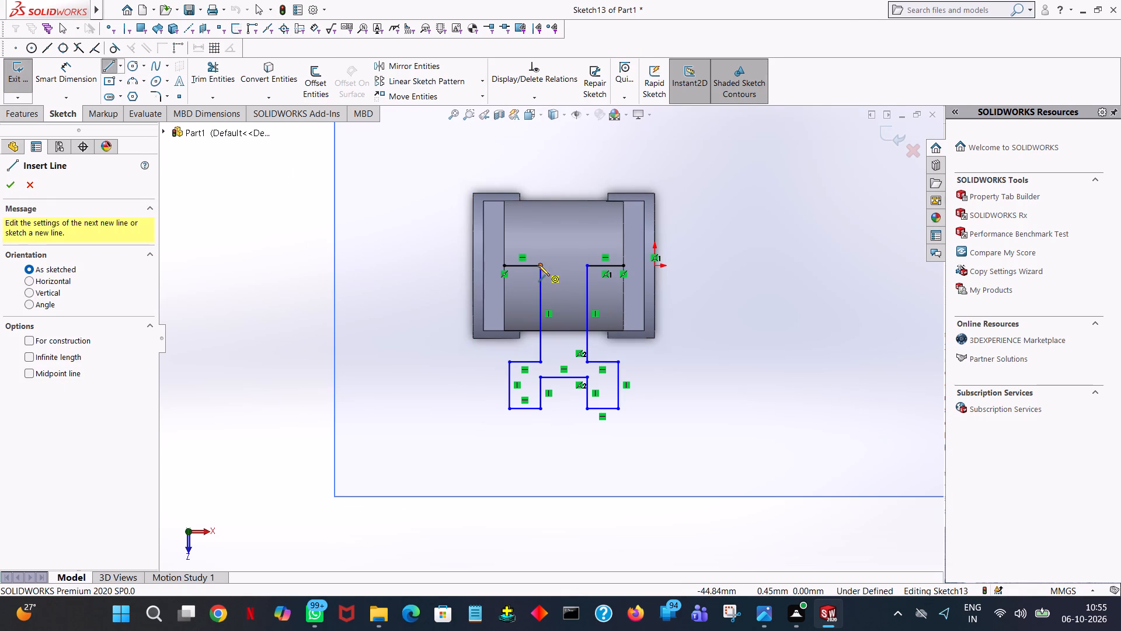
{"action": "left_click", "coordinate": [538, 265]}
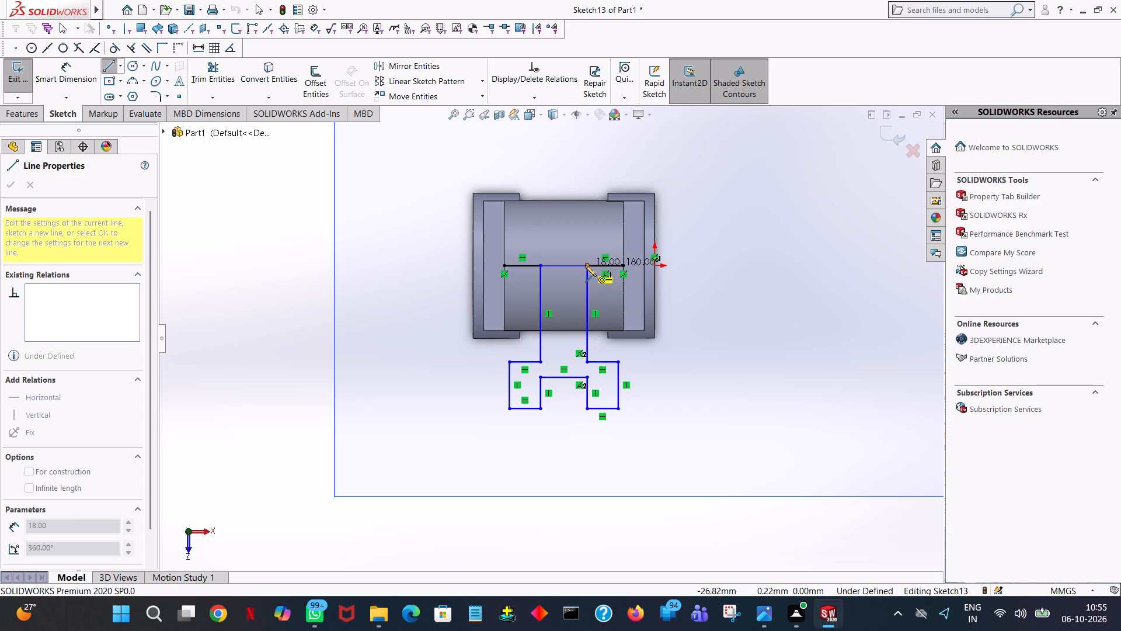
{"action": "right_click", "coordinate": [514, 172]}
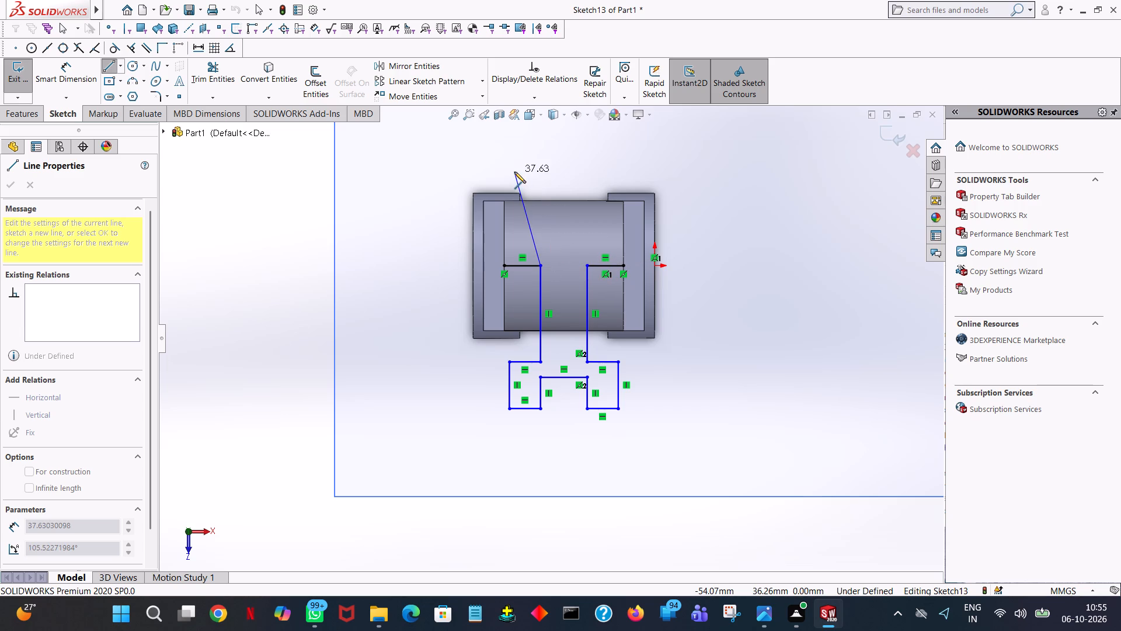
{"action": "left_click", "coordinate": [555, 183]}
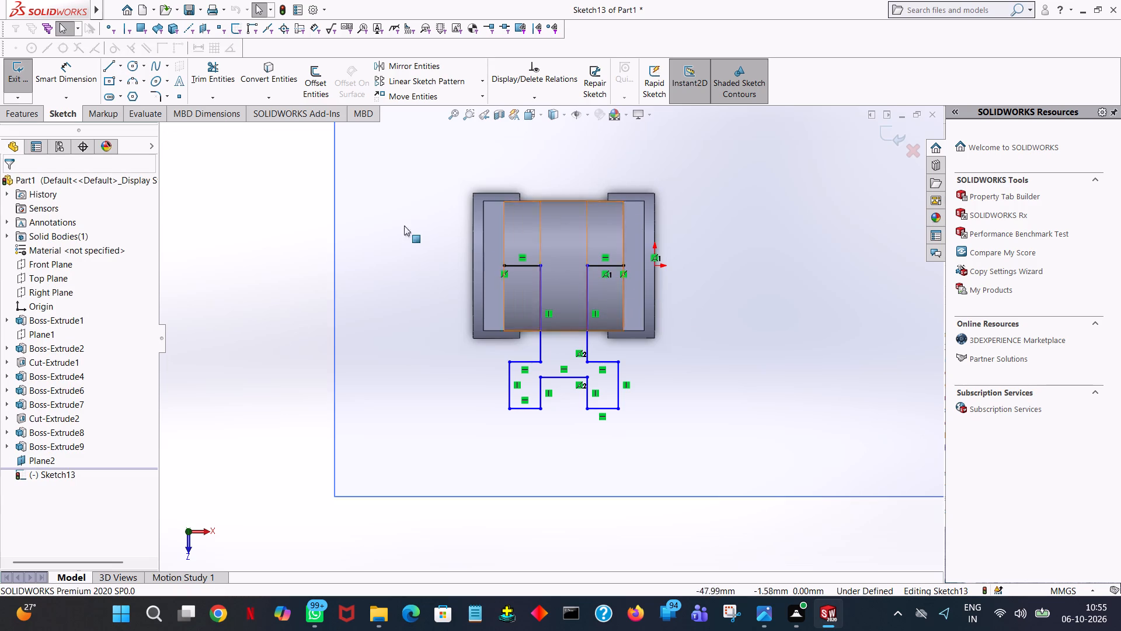
Trim away the two horizontal lines on the cylinder's axis that extend outward from the long vertical lines.
{"action": "left_click", "coordinate": [200, 73]}
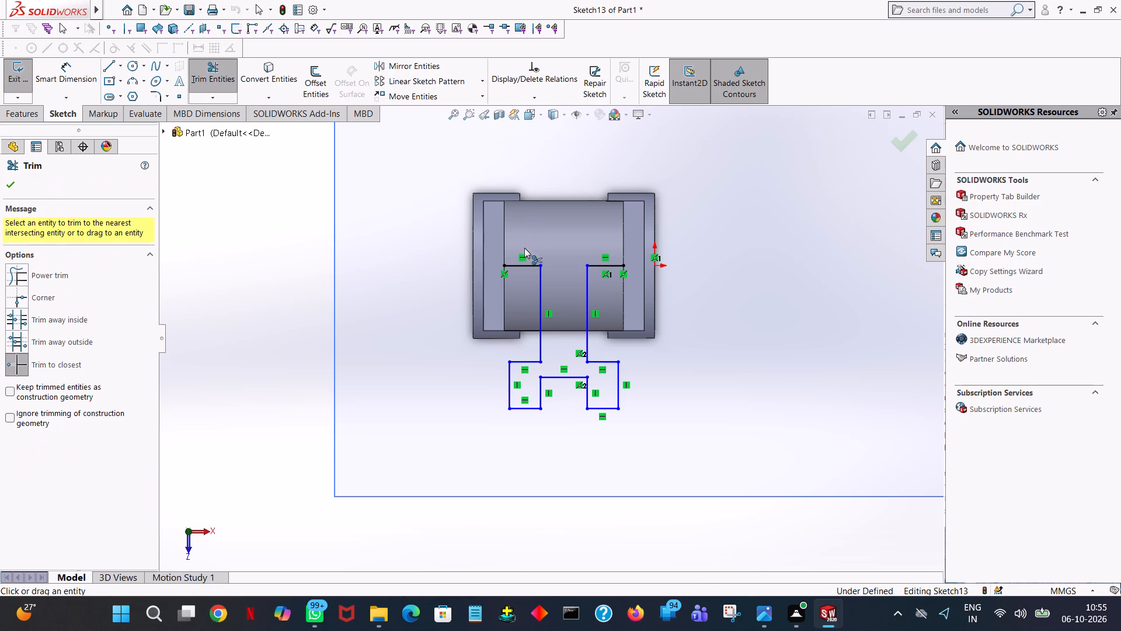
{"action": "left_click", "coordinate": [522, 263]}
{"action": "left_click", "coordinate": [622, 265]}
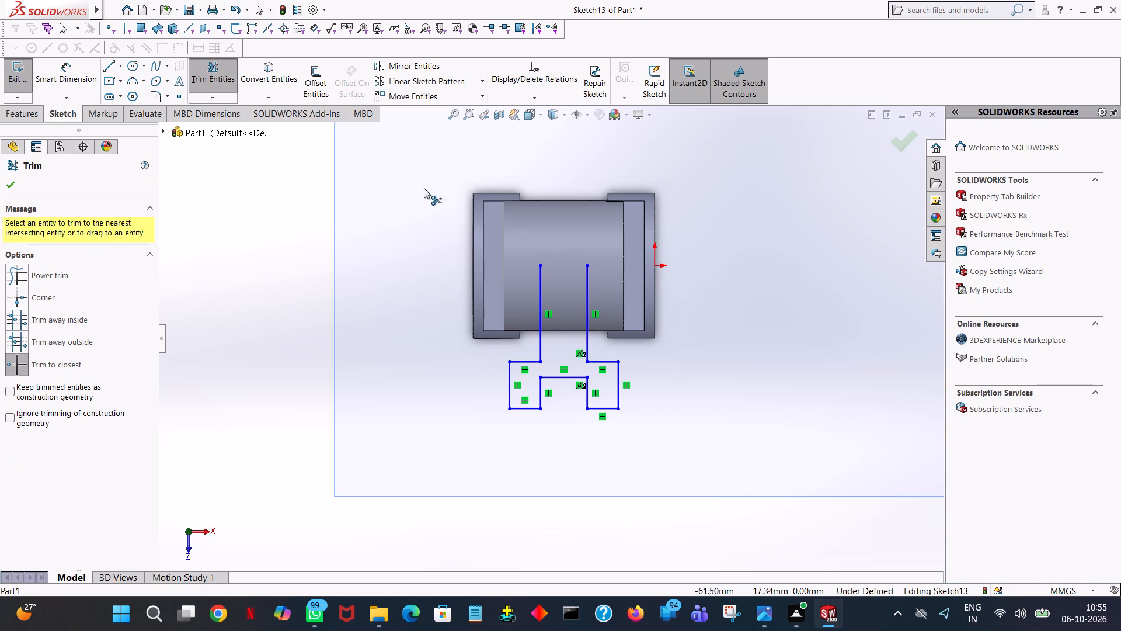
Close the profile with an 18 mm horizontal line joining the ends of the two long vertical lines on the cylinder's axis.
{"action": "left_click", "coordinate": [110, 71]}
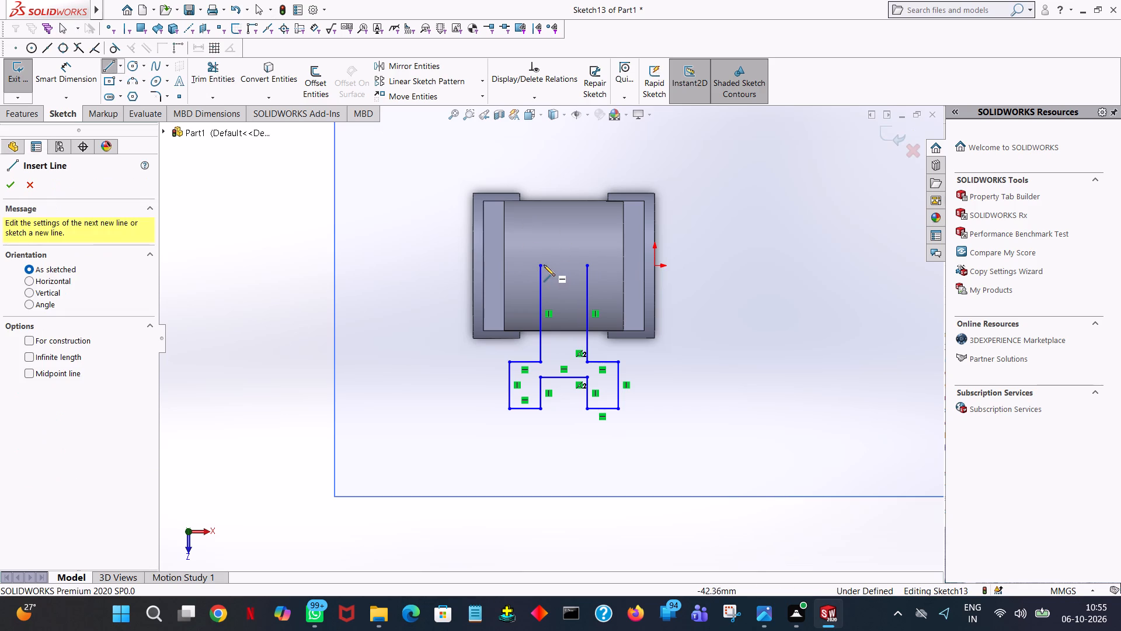
{"action": "left_click", "coordinate": [541, 265]}
{"action": "left_click", "coordinate": [586, 266]}
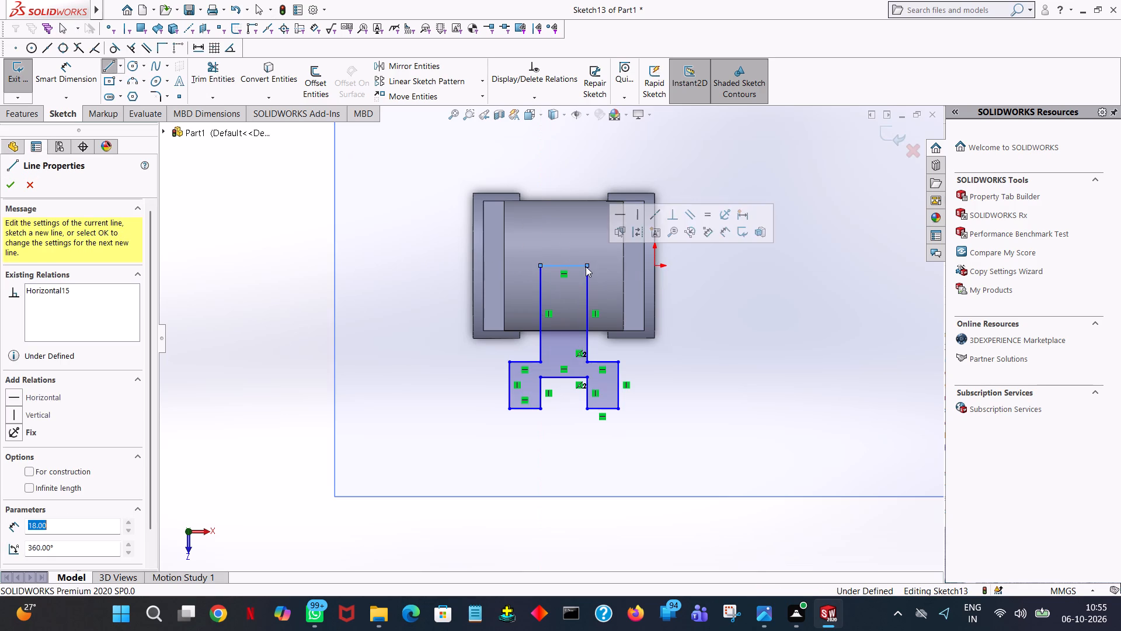
{"action": "right_click", "coordinate": [586, 266]}
{"action": "left_click", "coordinate": [608, 270]}
{"action": "left_click", "coordinate": [732, 253]}
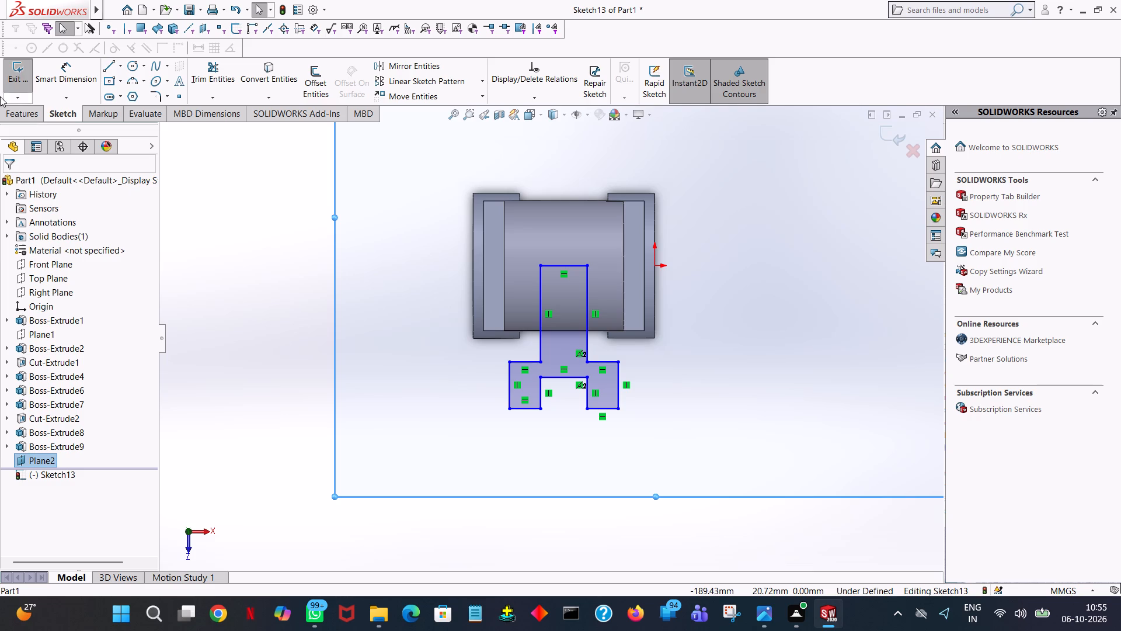
Dimension the length of the closing horizontal line, placing the dimension beyond the cylinder.
{"action": "left_click", "coordinate": [83, 79]}
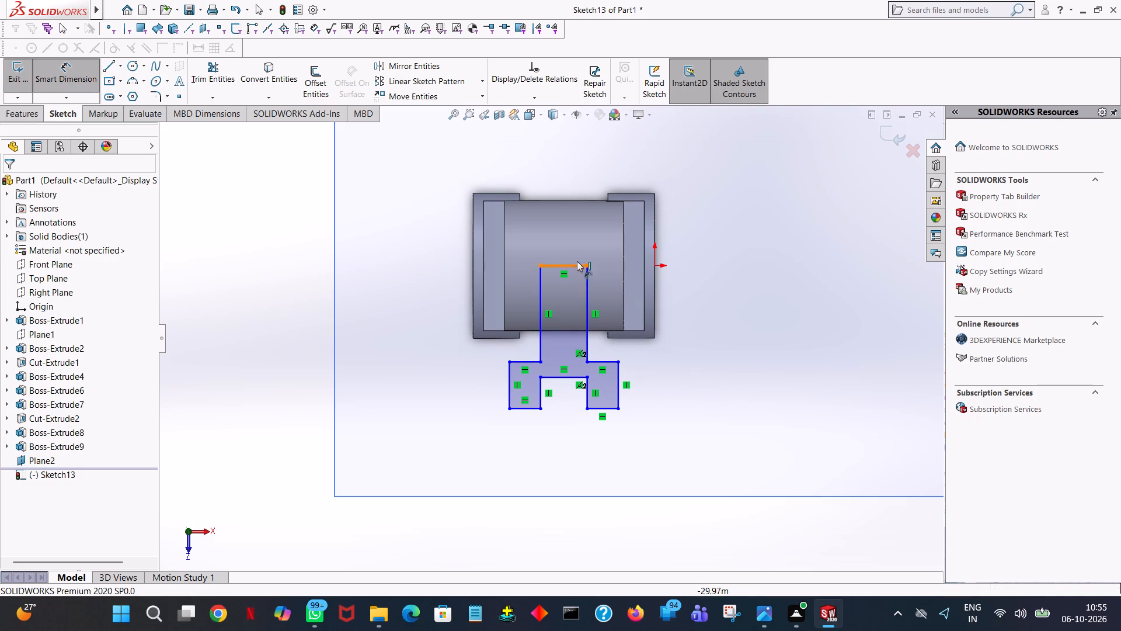
{"action": "left_click", "coordinate": [577, 265]}
{"action": "left_click", "coordinate": [574, 172]}
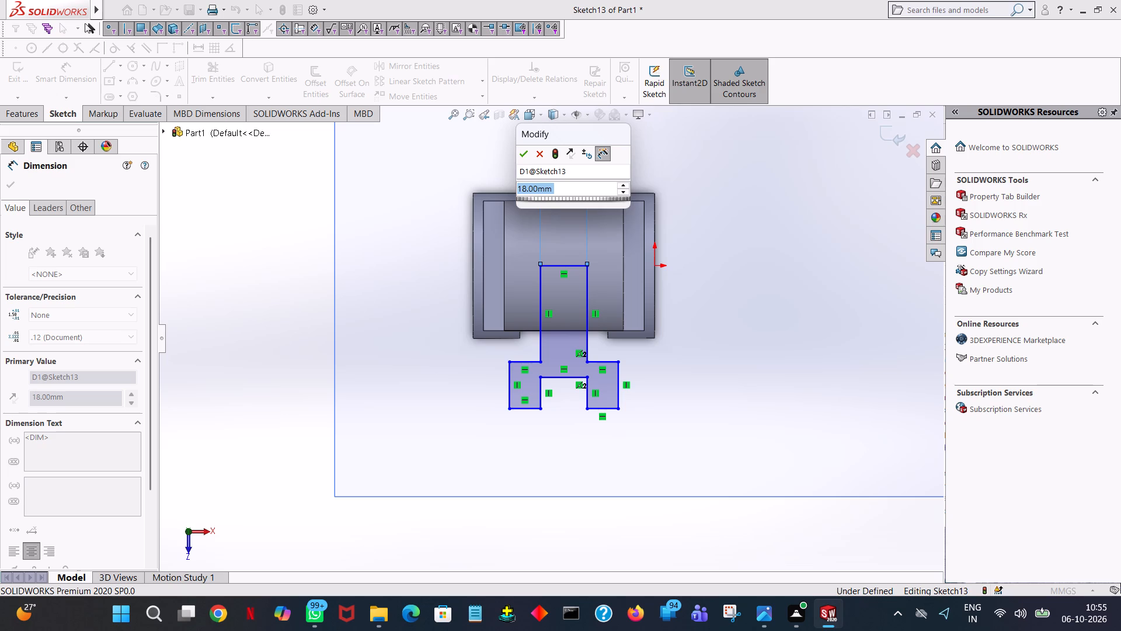
{"action": "left_click", "coordinate": [523, 155]}
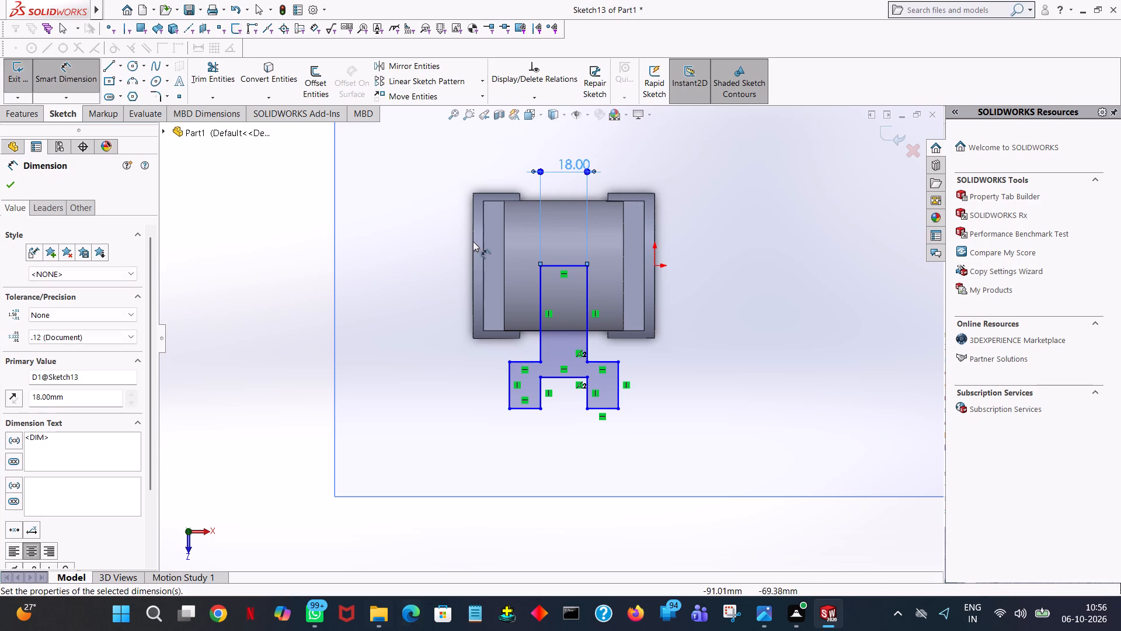
{"action": "left_click", "coordinate": [280, 391]}
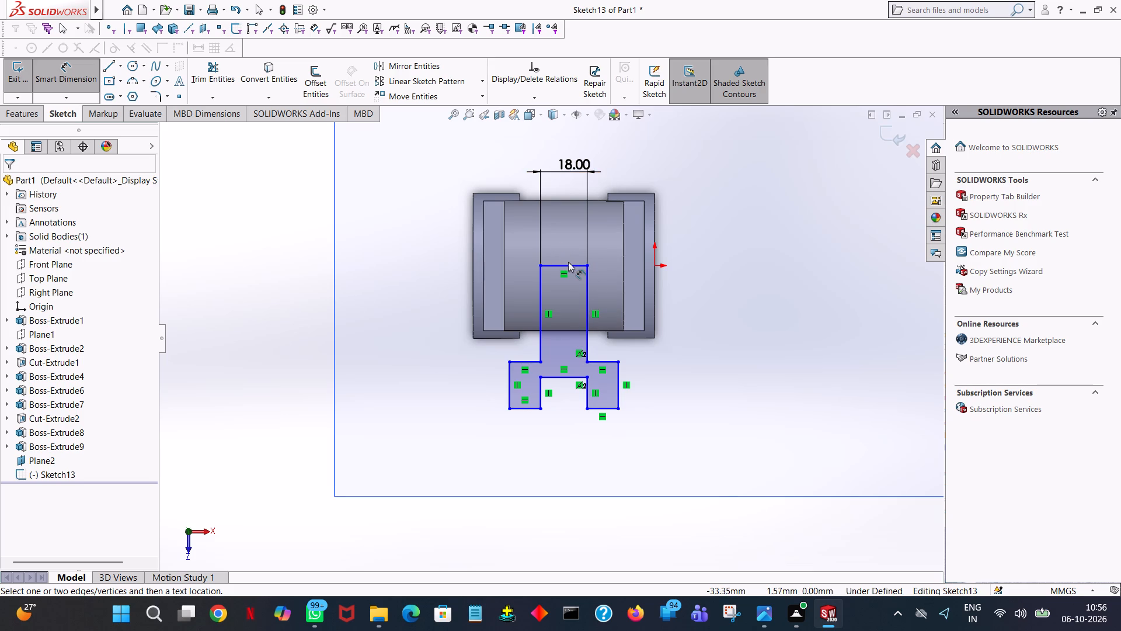
Dimension the horizontal distance from the origin to the midpoint of the profile's closing line.
{"action": "left_click", "coordinate": [655, 265]}
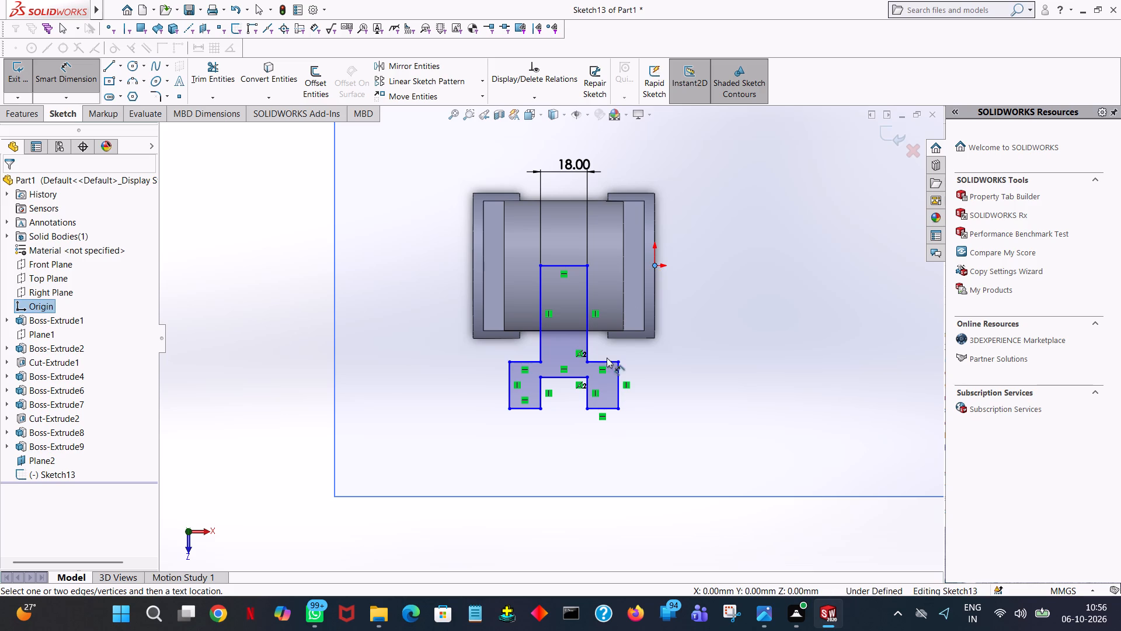
{"action": "left_click", "coordinate": [589, 408]}
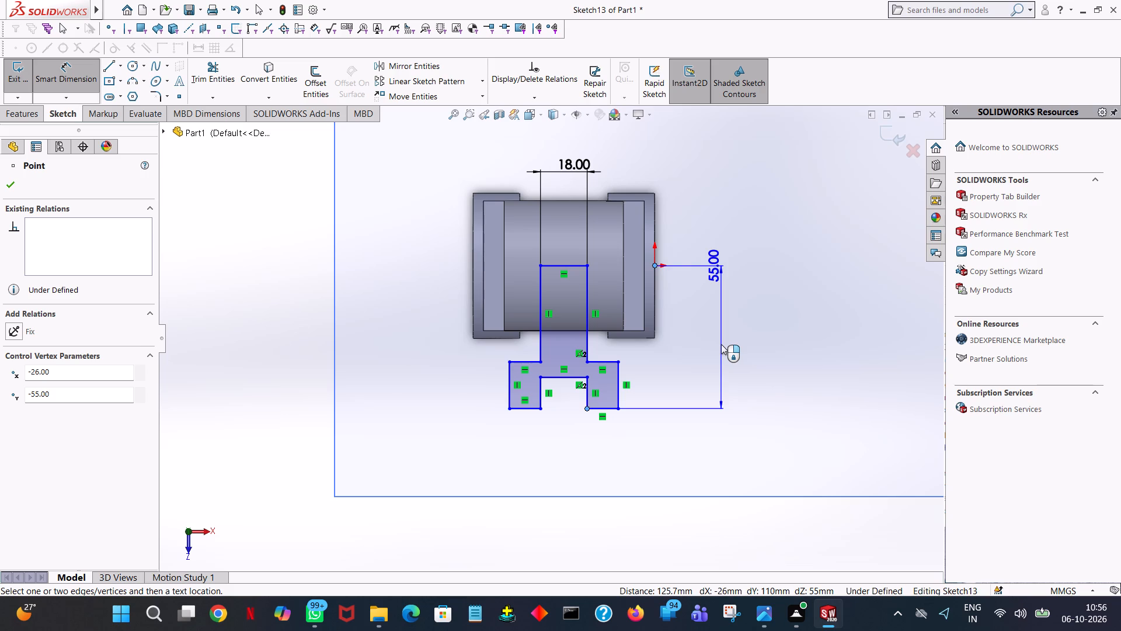
{"action": "right_click", "coordinate": [721, 344]}
{"action": "key", "text": "Escape"}
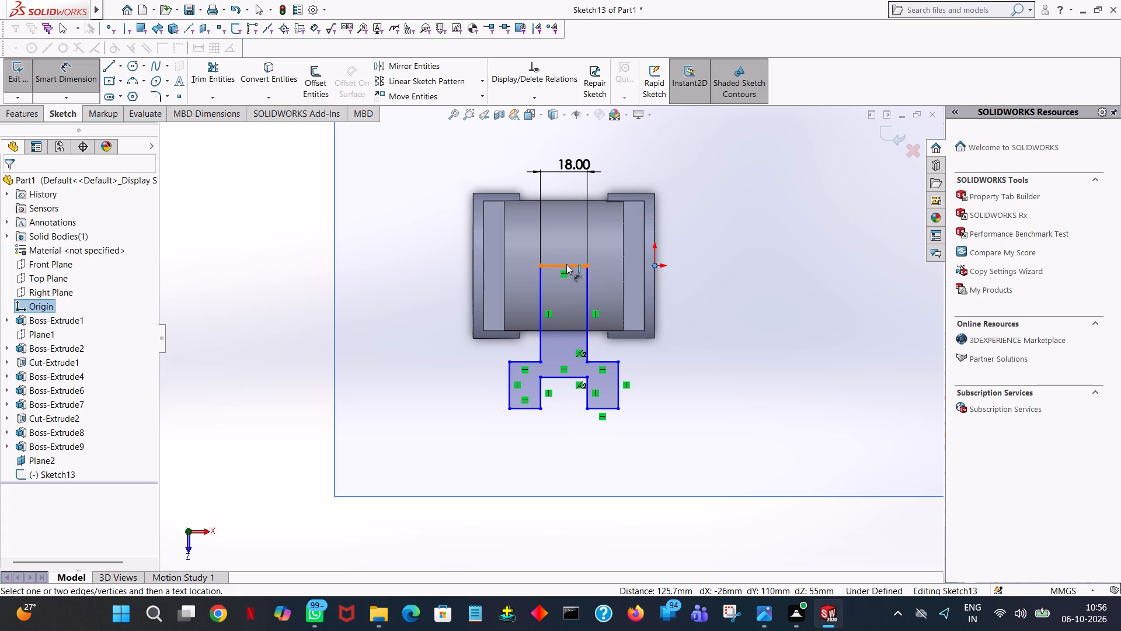
{"action": "left_click", "coordinate": [563, 265]}
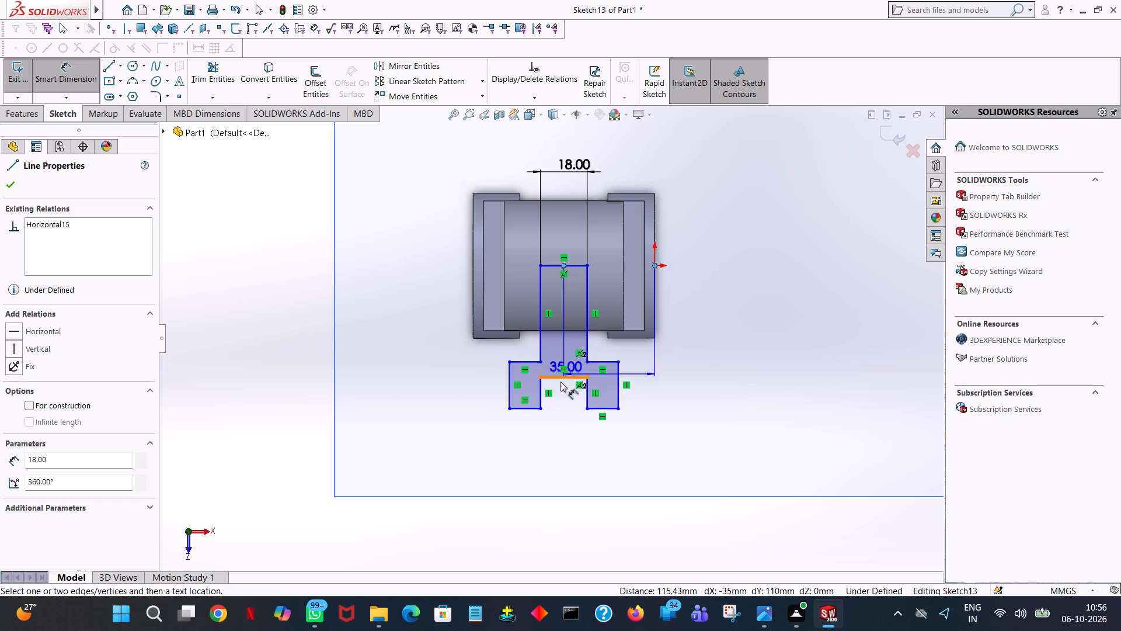
{"action": "left_click", "coordinate": [541, 408]}
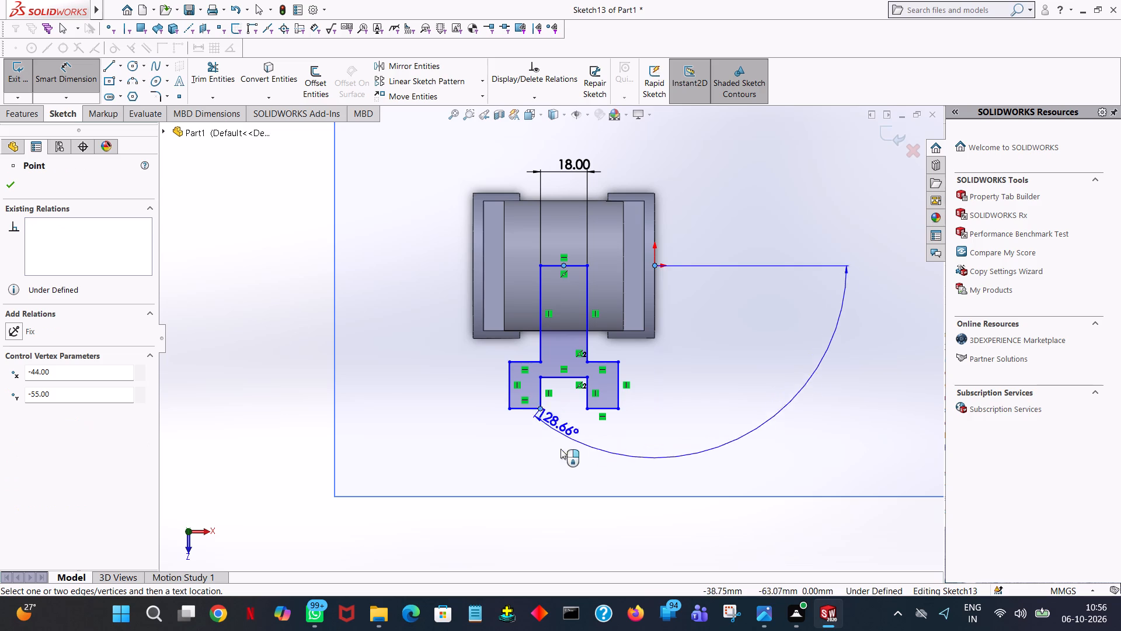
{"action": "key", "text": "Escape"}
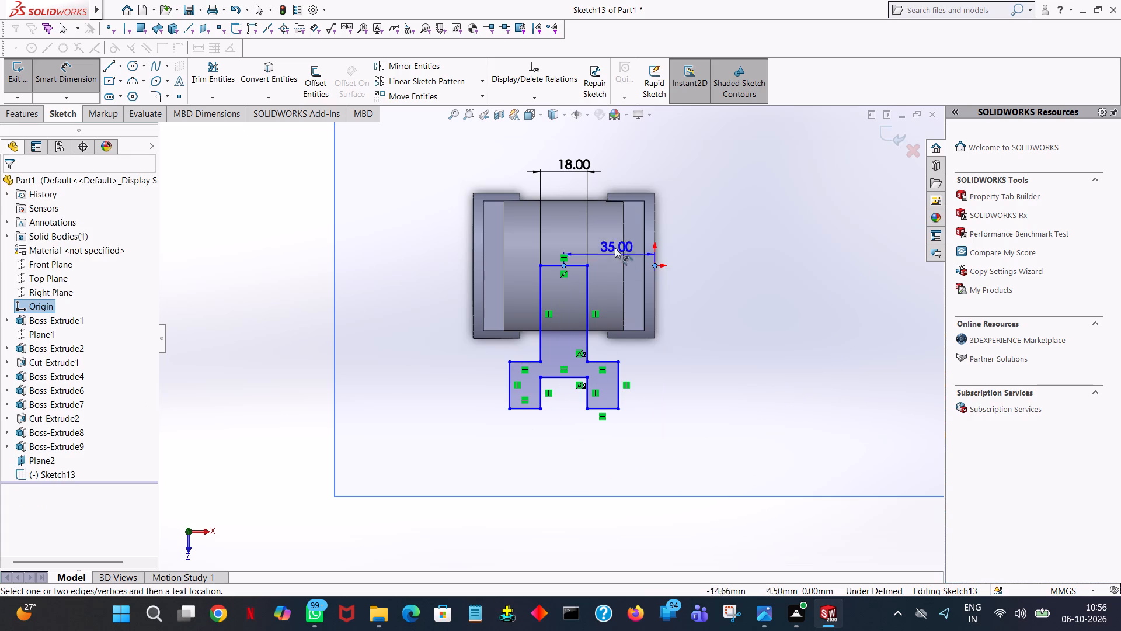
{"action": "left_click", "coordinate": [602, 409]}
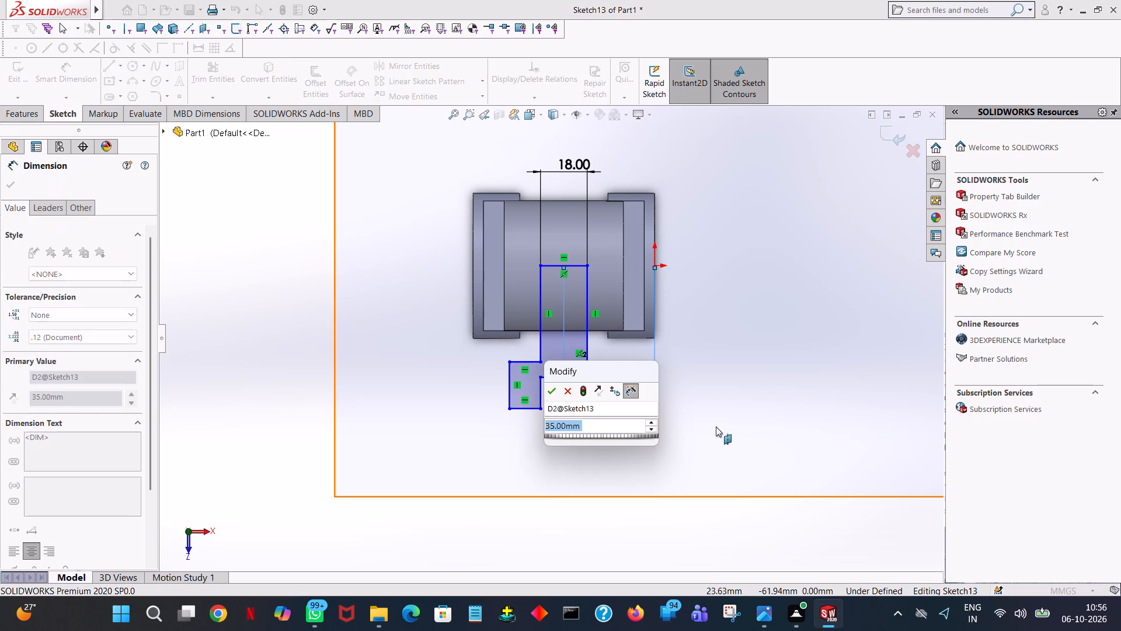
{"action": "left_click", "coordinate": [570, 392]}
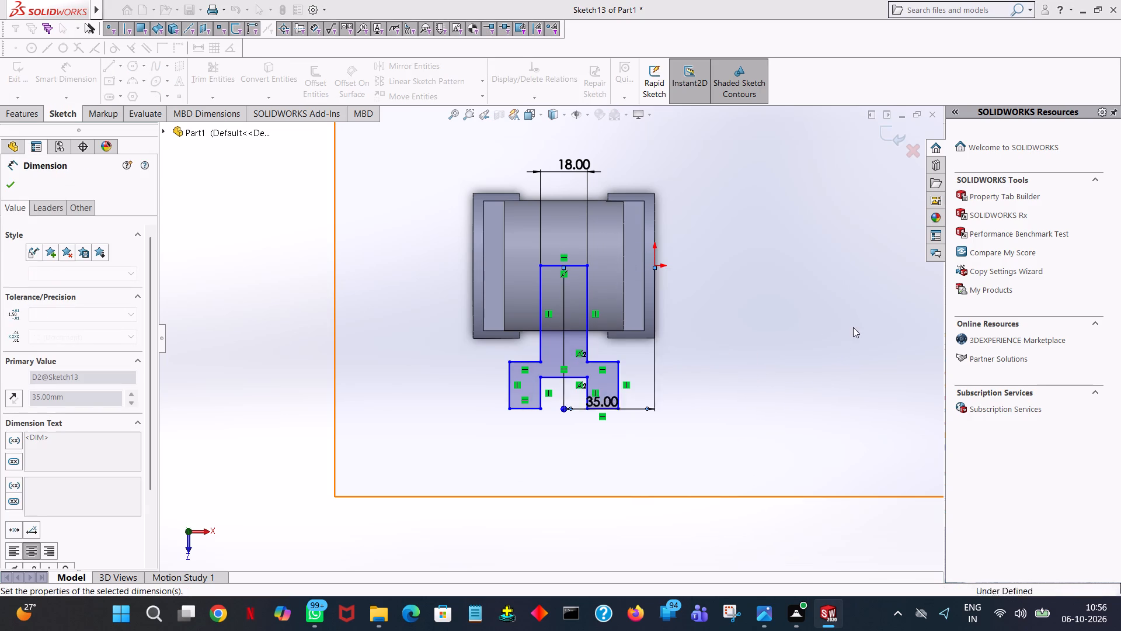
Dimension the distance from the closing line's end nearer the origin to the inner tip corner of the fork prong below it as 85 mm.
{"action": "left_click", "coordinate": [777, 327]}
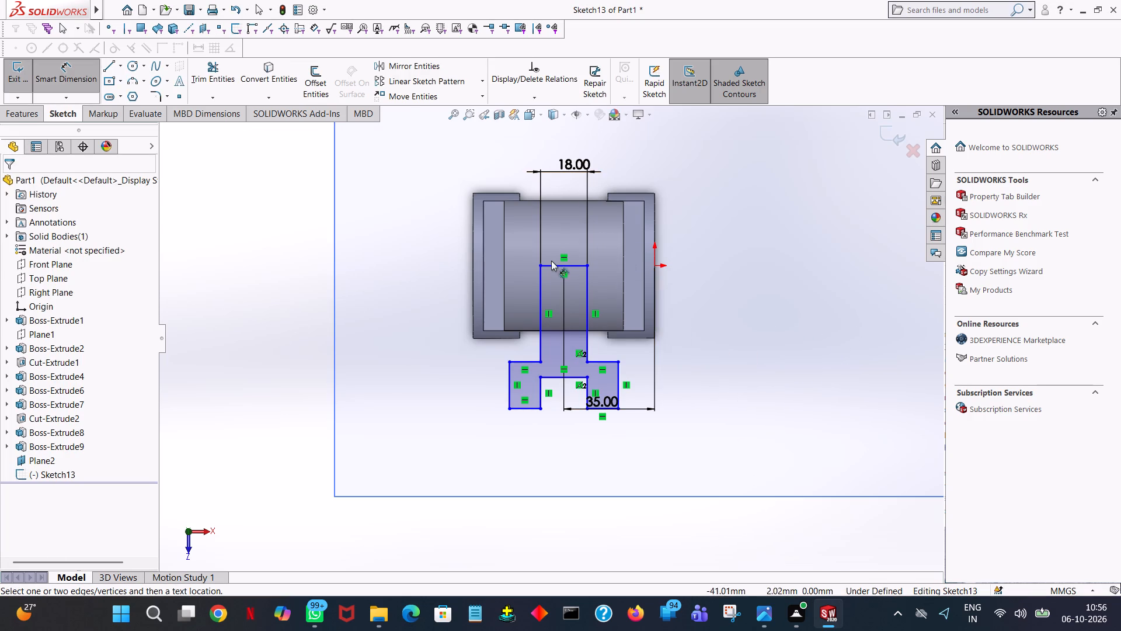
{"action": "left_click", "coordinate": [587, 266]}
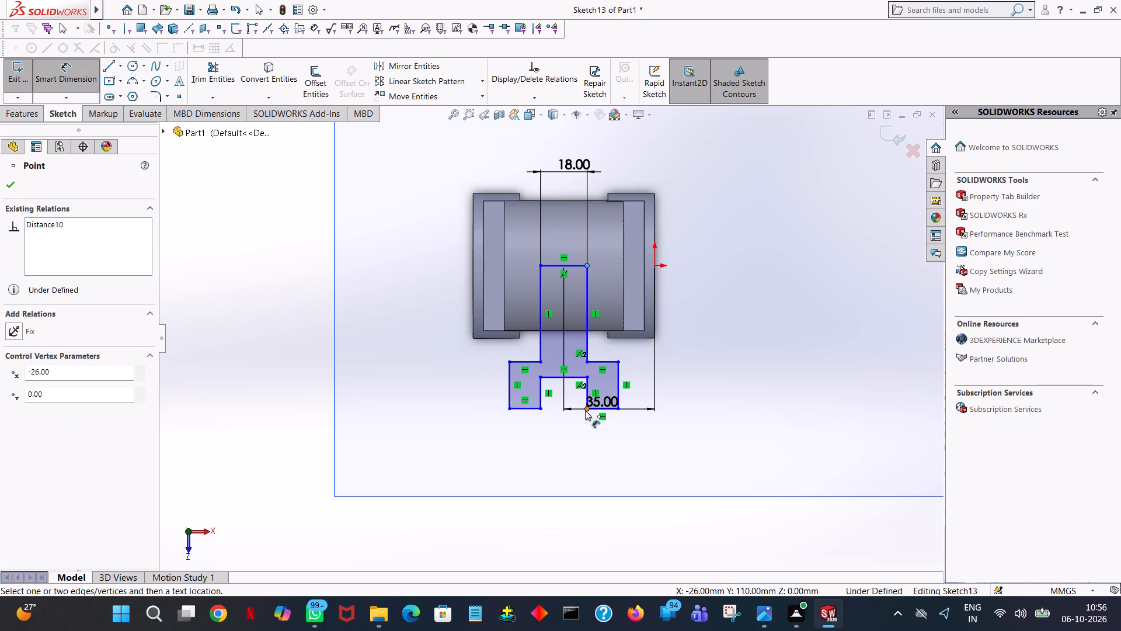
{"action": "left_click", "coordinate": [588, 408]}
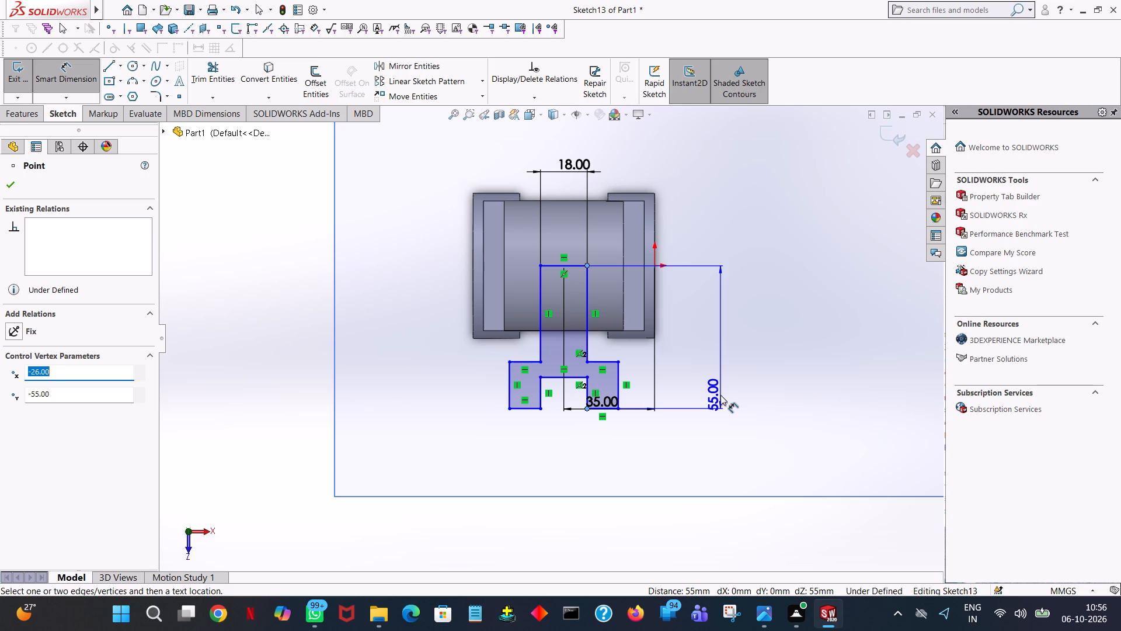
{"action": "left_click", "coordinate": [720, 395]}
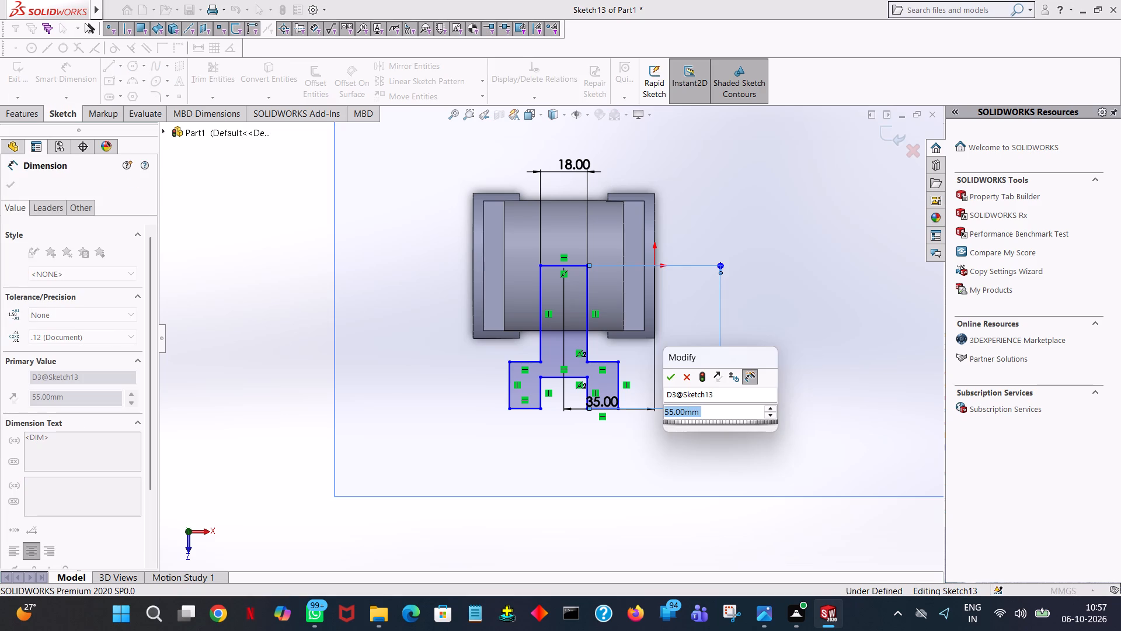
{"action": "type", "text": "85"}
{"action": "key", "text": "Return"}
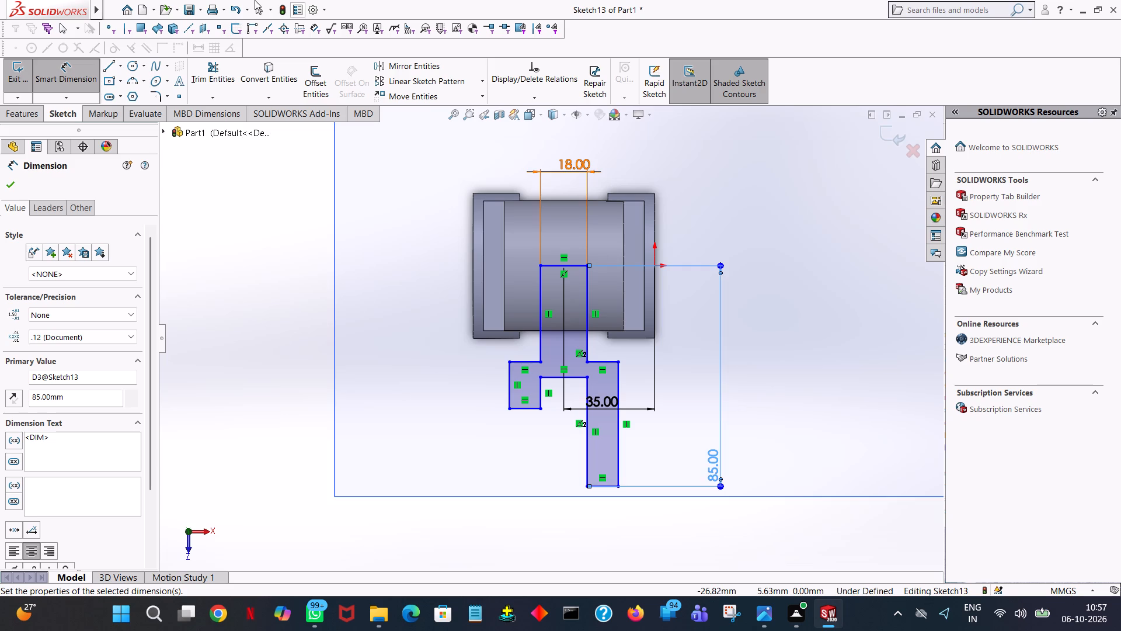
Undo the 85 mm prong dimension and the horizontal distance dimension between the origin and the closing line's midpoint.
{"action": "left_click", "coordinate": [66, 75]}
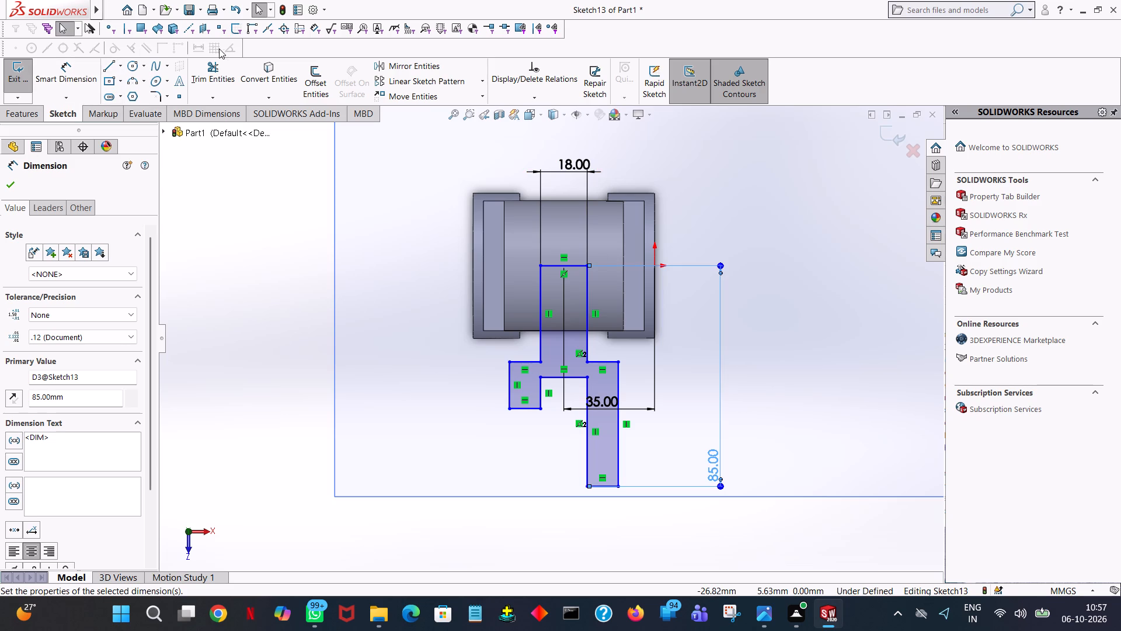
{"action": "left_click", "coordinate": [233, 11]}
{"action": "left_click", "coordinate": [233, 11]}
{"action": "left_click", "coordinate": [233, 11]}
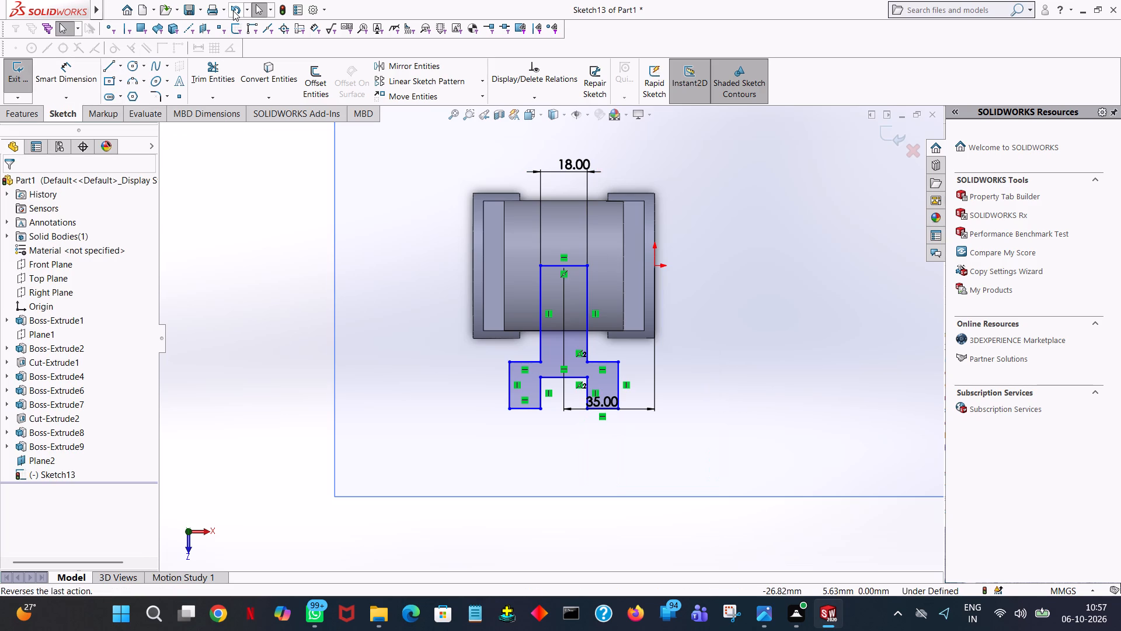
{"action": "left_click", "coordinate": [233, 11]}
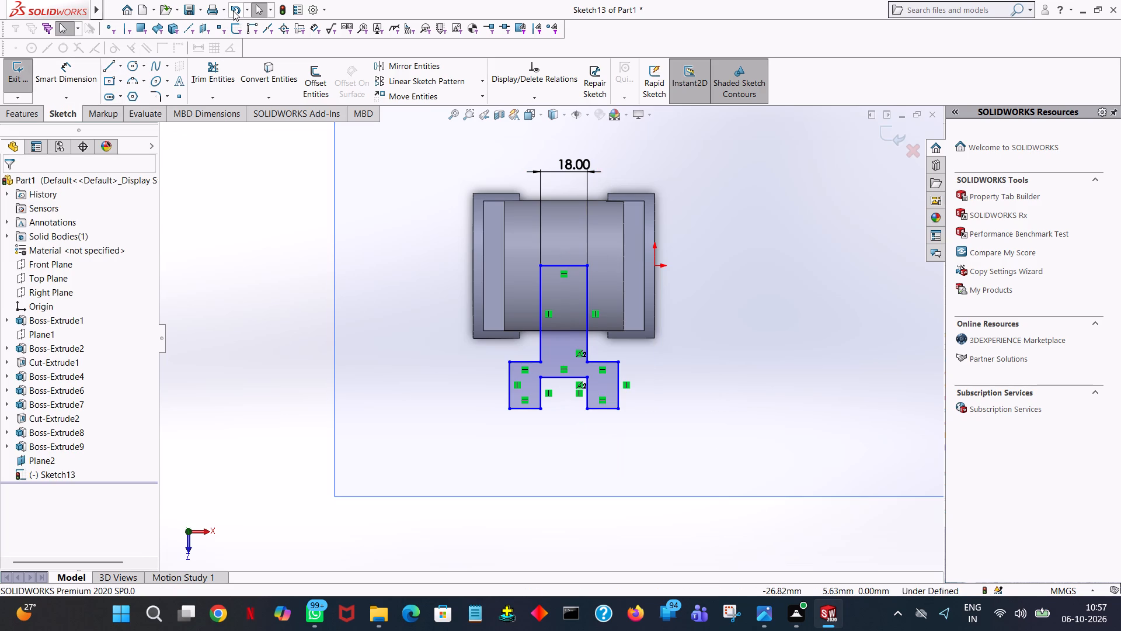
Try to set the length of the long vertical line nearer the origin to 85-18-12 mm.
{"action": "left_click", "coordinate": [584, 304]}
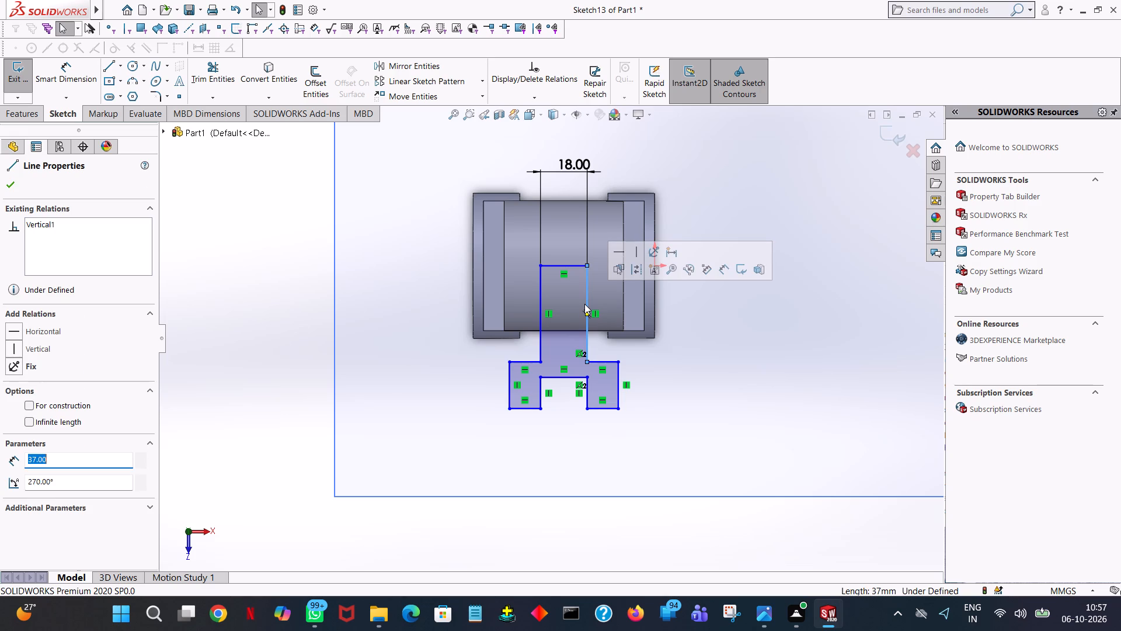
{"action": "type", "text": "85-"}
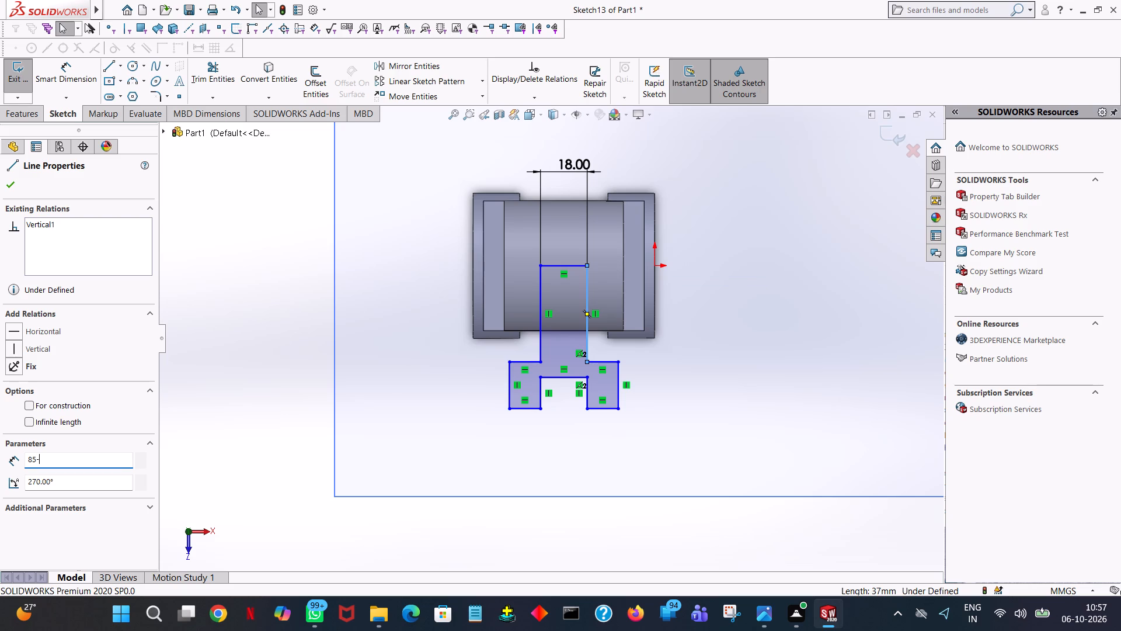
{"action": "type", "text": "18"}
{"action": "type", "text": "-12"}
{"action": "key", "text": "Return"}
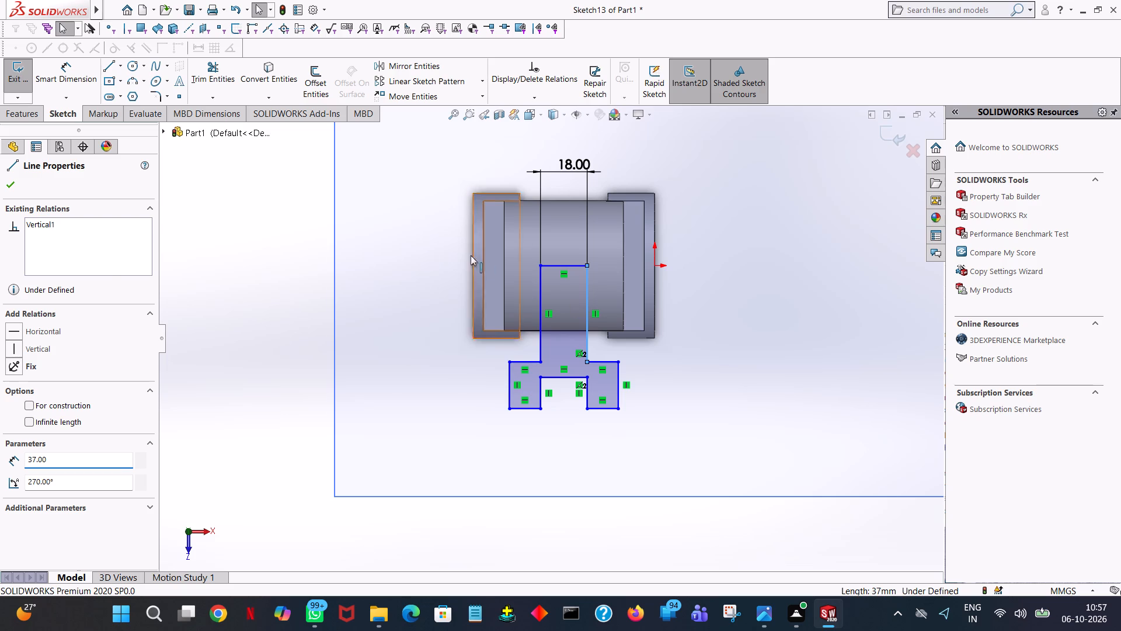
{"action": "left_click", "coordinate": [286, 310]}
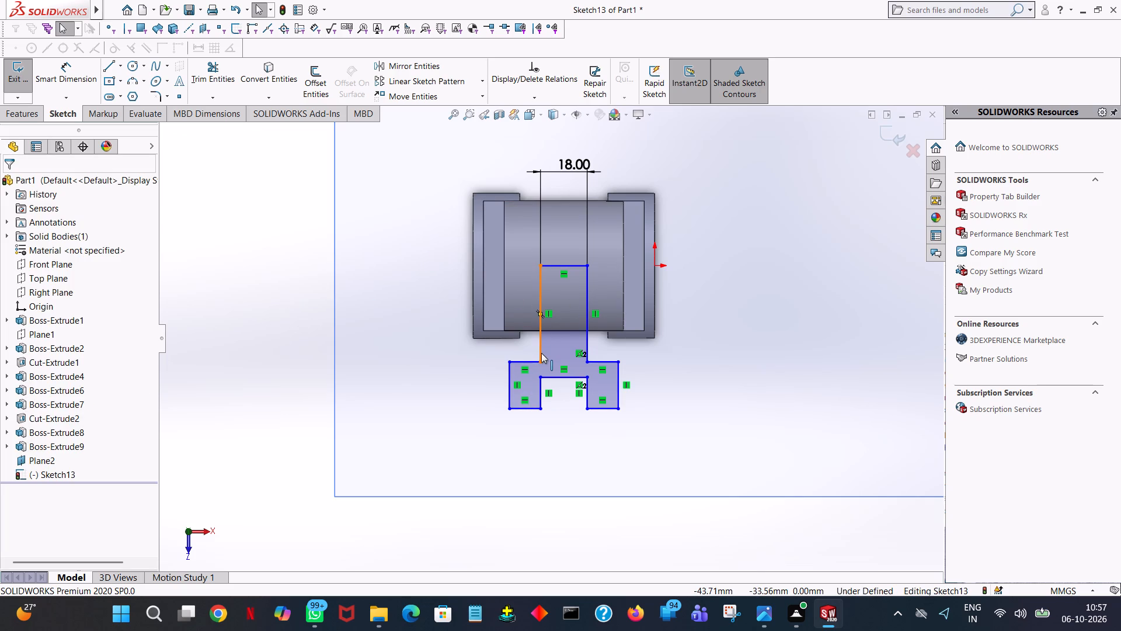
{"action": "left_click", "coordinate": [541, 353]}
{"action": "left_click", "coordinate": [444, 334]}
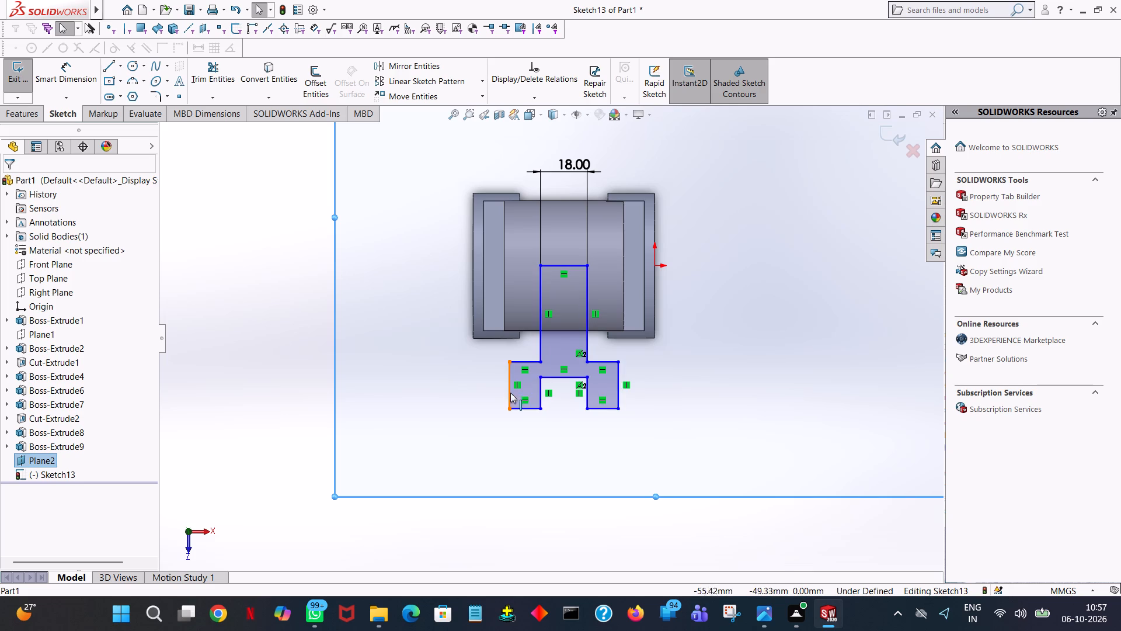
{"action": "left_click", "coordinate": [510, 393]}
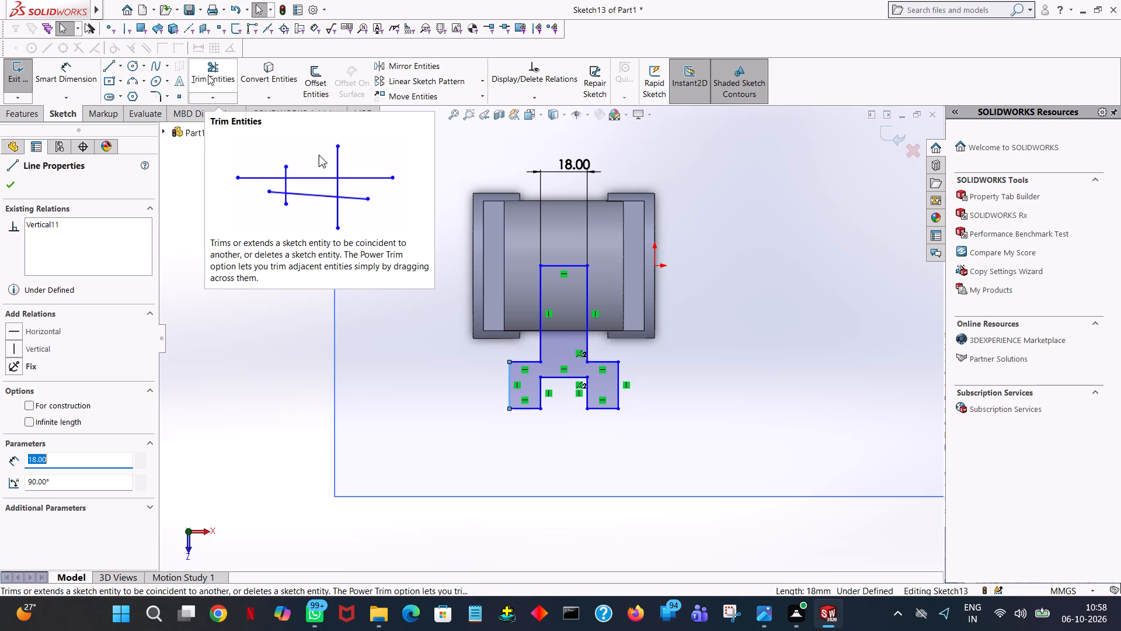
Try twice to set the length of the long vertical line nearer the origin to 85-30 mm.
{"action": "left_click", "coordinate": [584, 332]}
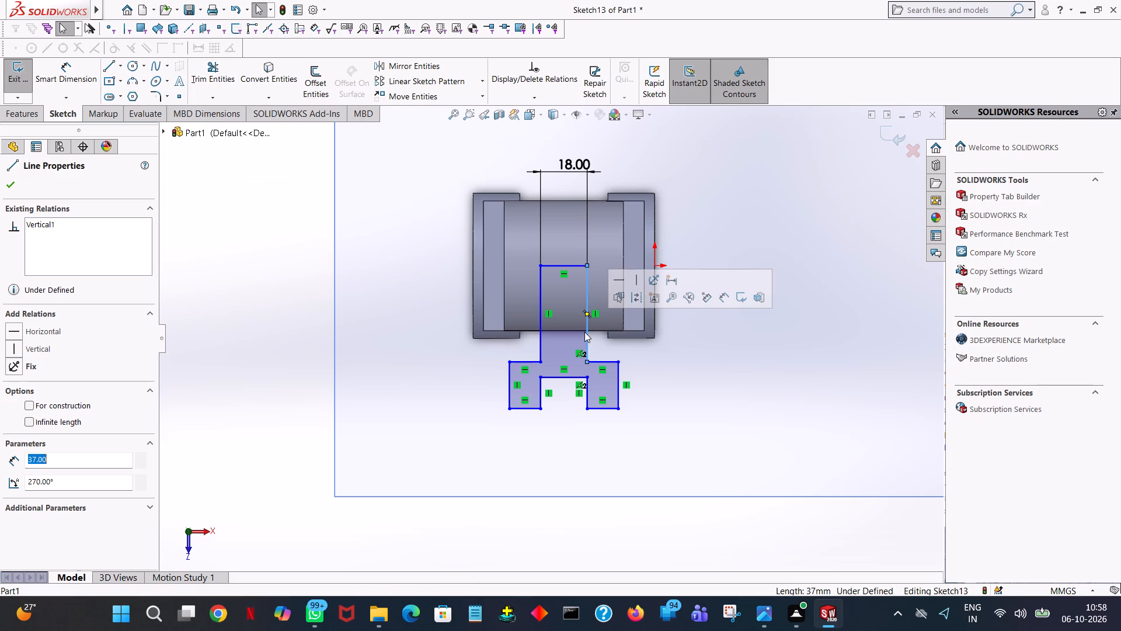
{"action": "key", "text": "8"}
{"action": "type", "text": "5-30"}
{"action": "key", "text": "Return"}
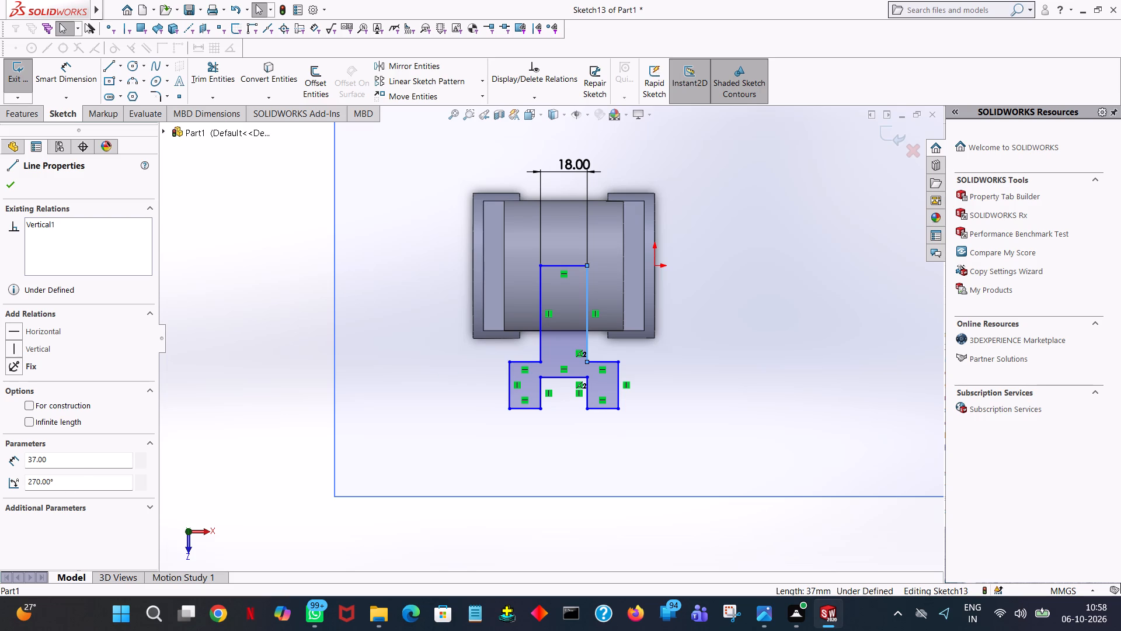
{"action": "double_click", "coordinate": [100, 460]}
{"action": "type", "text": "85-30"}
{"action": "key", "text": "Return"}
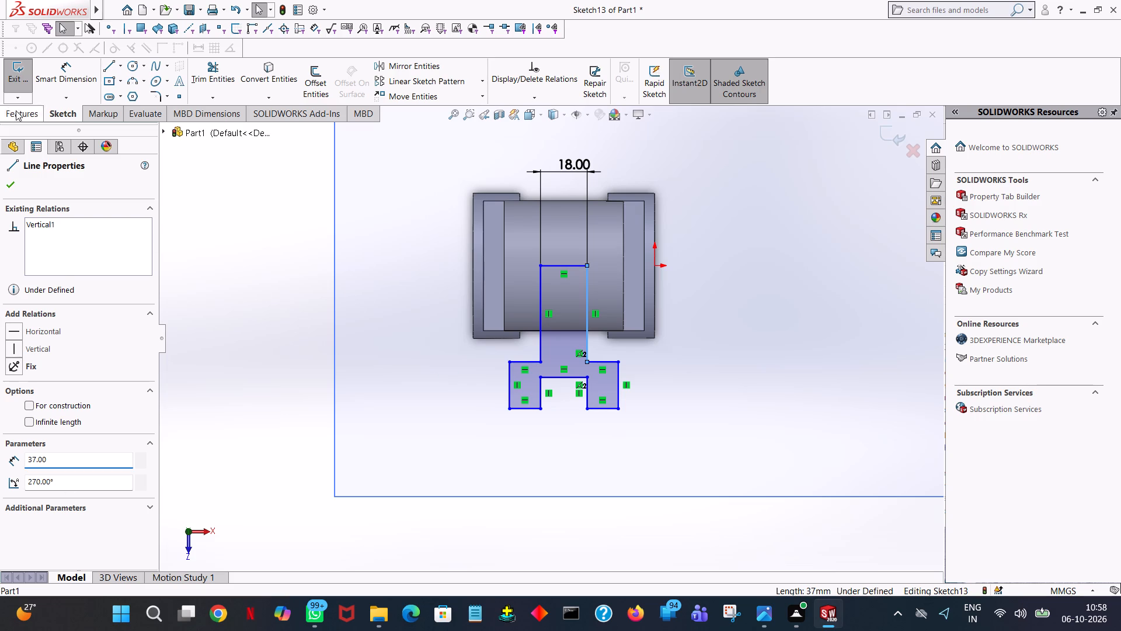
Trim away the horizontal closing line on the cylinder's axis.
{"action": "left_click", "coordinate": [217, 74]}
{"action": "left_click", "coordinate": [561, 266]}
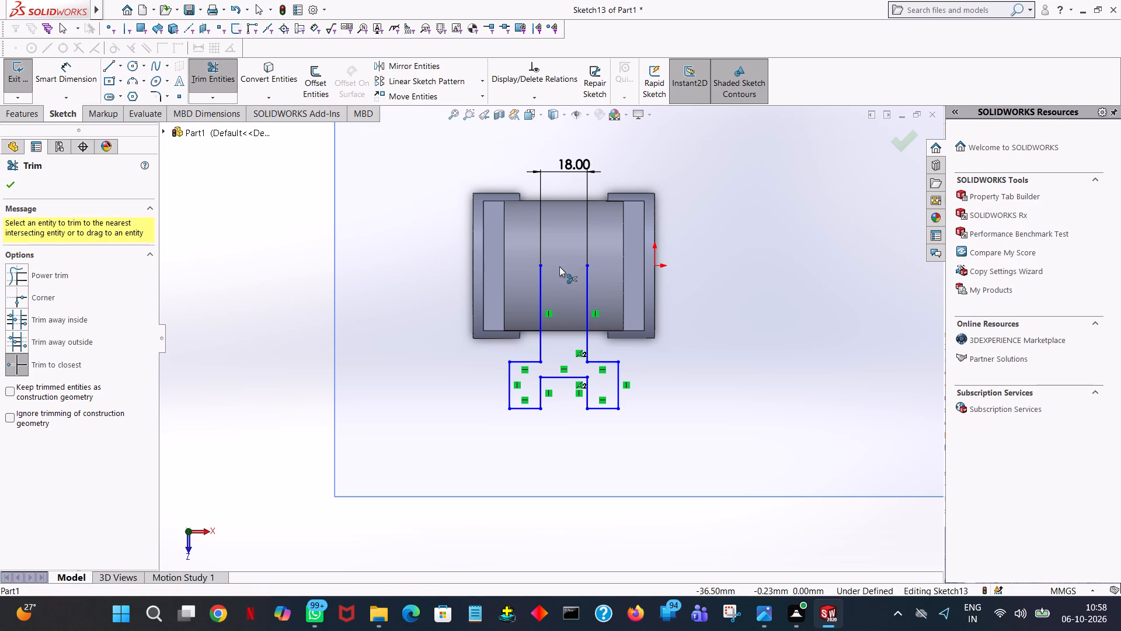
{"action": "left_click", "coordinate": [11, 182]}
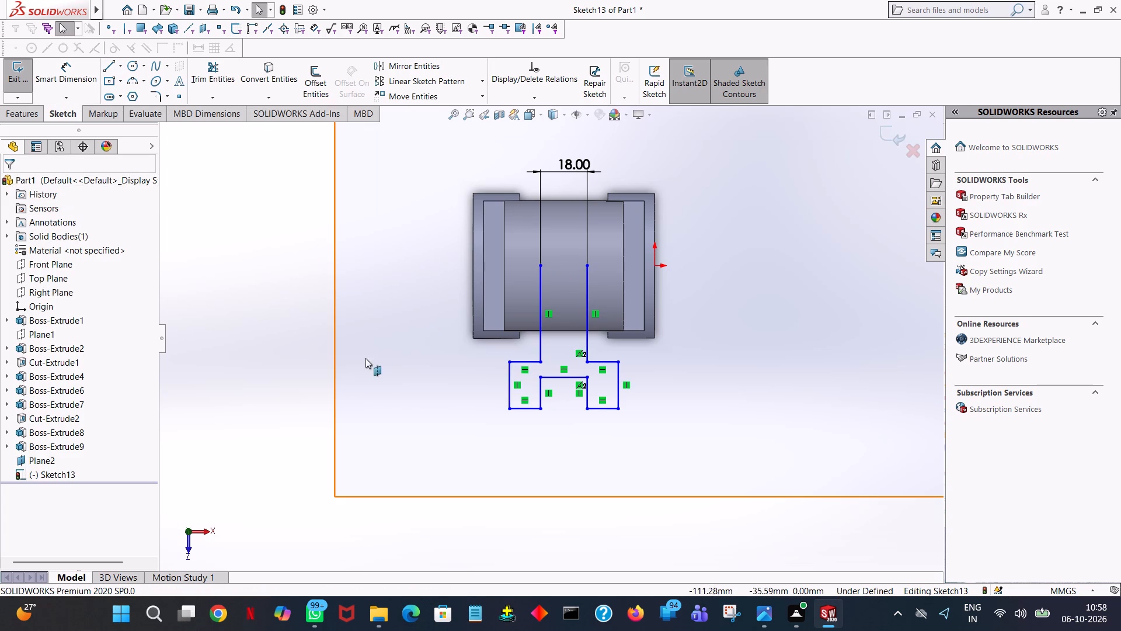
{"action": "left_click", "coordinate": [311, 258]}
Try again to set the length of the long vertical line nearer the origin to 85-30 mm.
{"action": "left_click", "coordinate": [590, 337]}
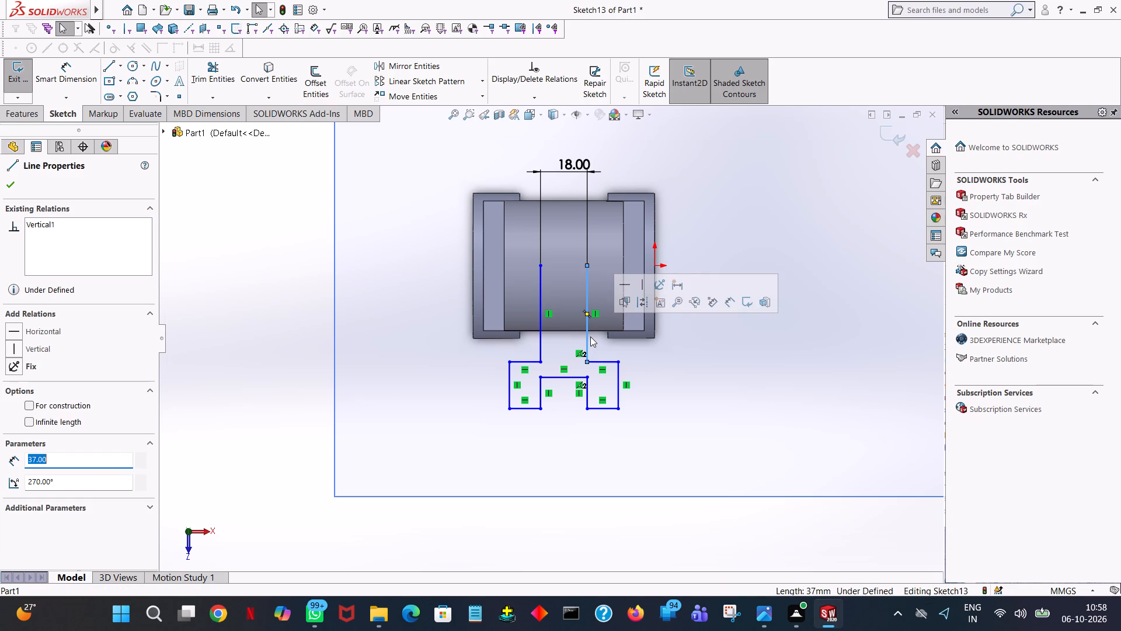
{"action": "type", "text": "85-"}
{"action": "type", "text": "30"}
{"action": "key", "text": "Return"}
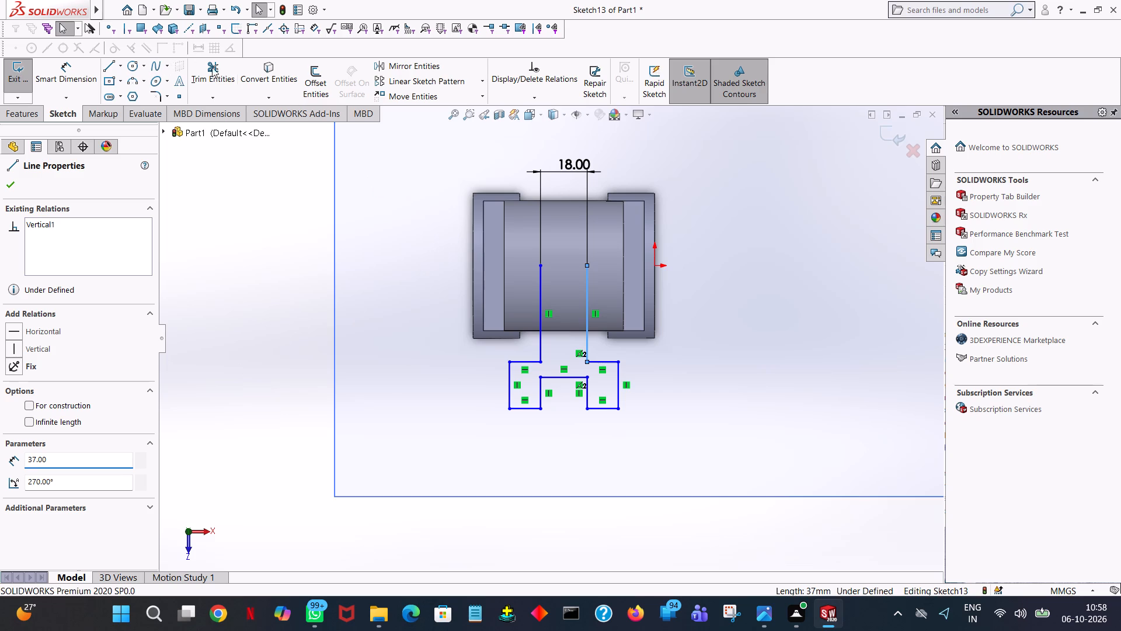
Trim away all remaining lines of the forked profile, including both long vertical lines, the prongs and the line between them, leaving the sketch empty.
{"action": "left_click", "coordinate": [220, 68]}
{"action": "left_click", "coordinate": [589, 346]}
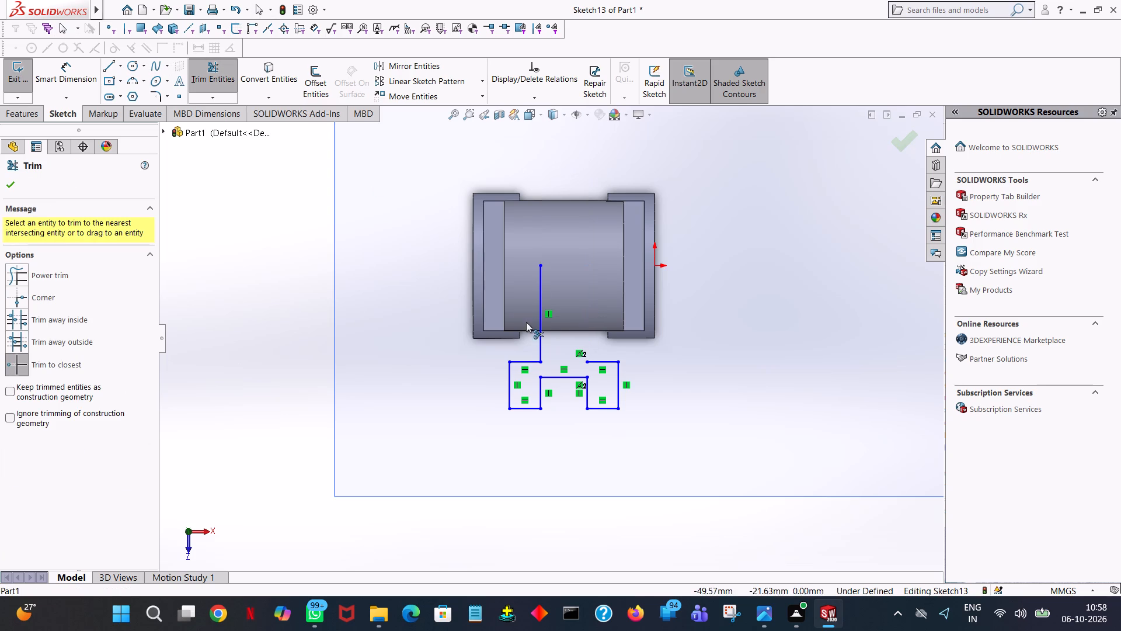
{"action": "left_click", "coordinate": [539, 348]}
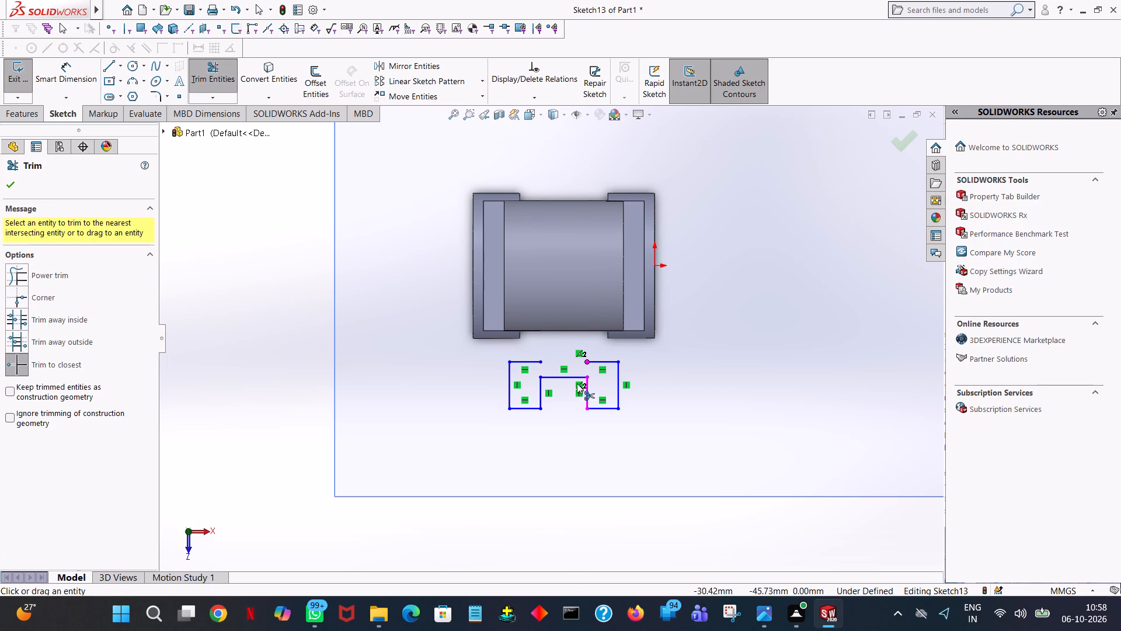
{"action": "left_click", "coordinate": [577, 383]}
{"action": "left_click", "coordinate": [588, 399]}
{"action": "left_click", "coordinate": [622, 408]}
{"action": "left_click", "coordinate": [609, 408]}
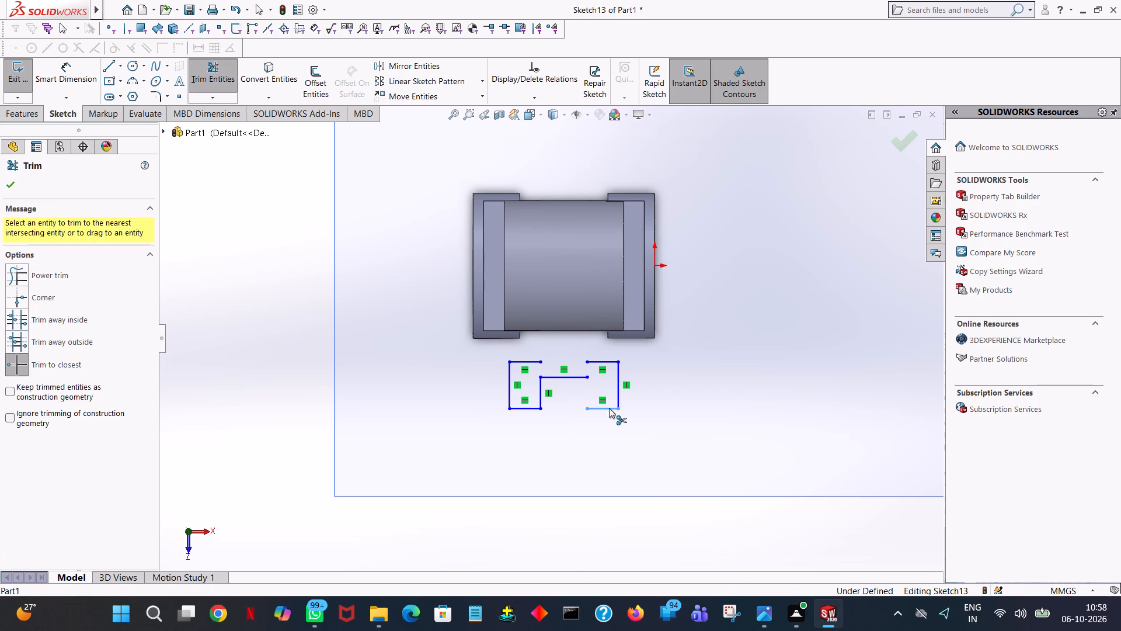
{"action": "left_click", "coordinate": [619, 400]}
{"action": "left_click", "coordinate": [615, 364]}
{"action": "left_click", "coordinate": [561, 377]}
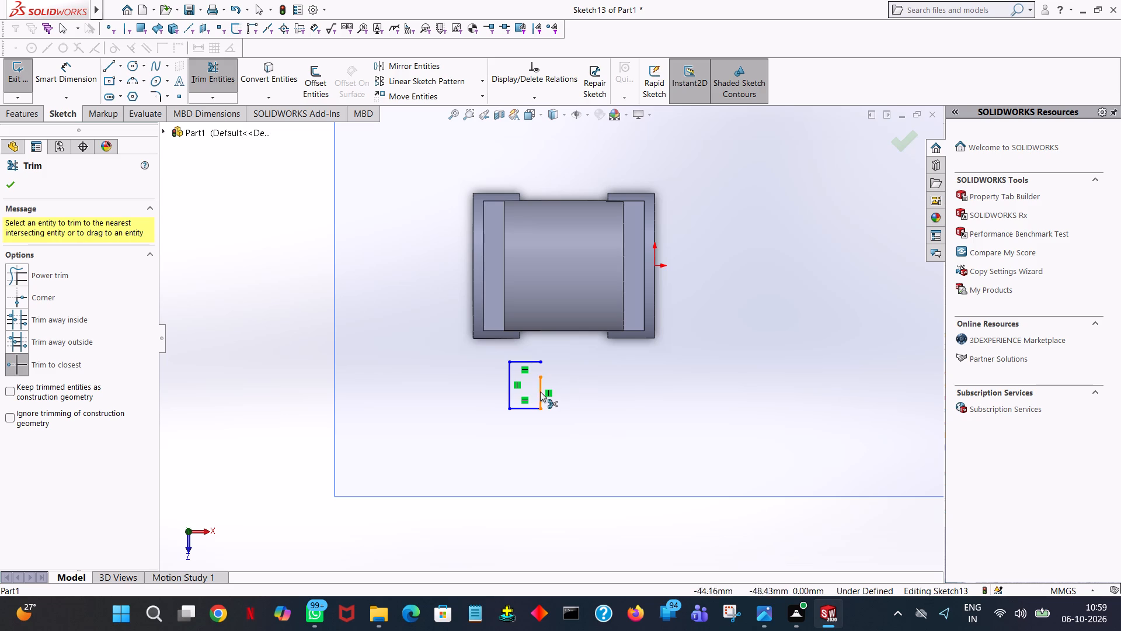
{"action": "left_click", "coordinate": [540, 391]}
{"action": "left_click", "coordinate": [513, 398]}
{"action": "left_click", "coordinate": [530, 363]}
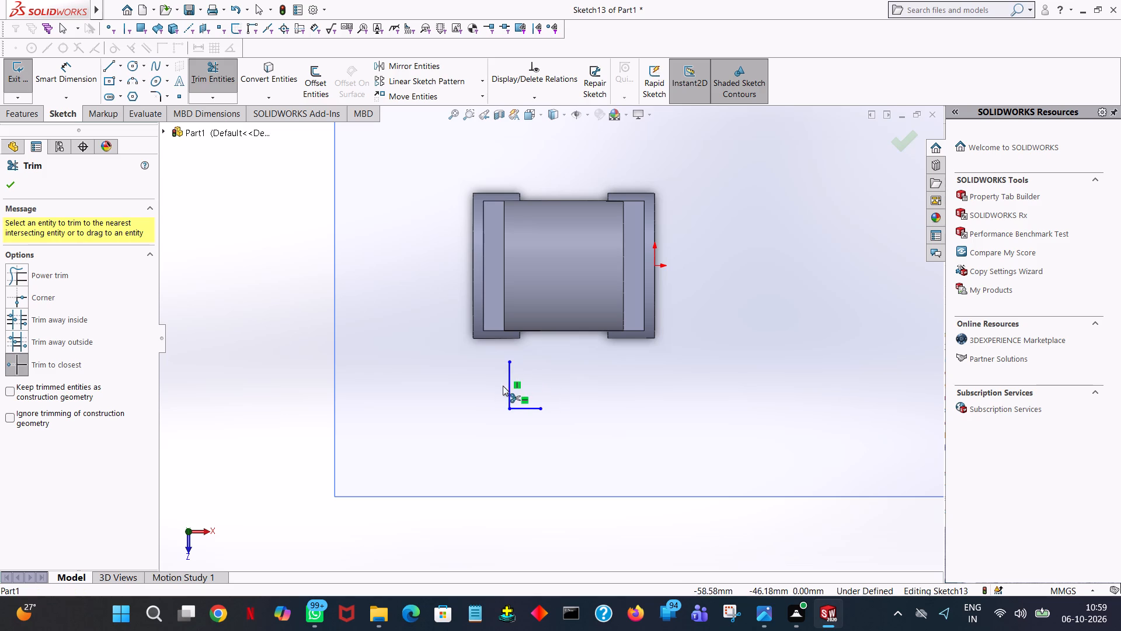
{"action": "left_click", "coordinate": [510, 391]}
{"action": "left_click", "coordinate": [532, 411]}
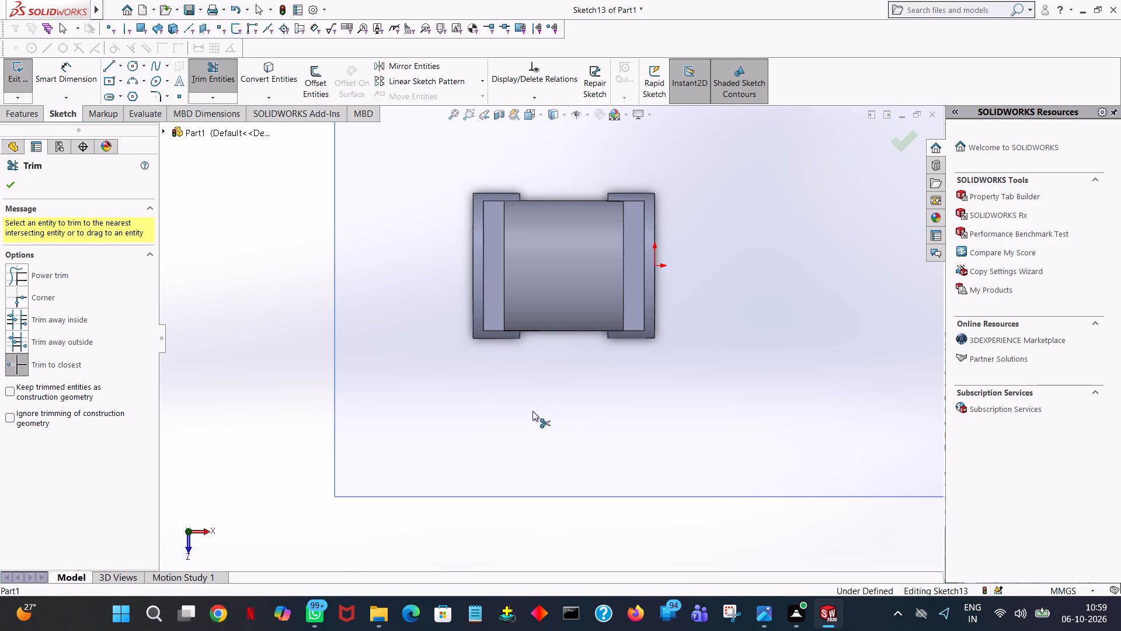
{"action": "left_click", "coordinate": [14, 180]}
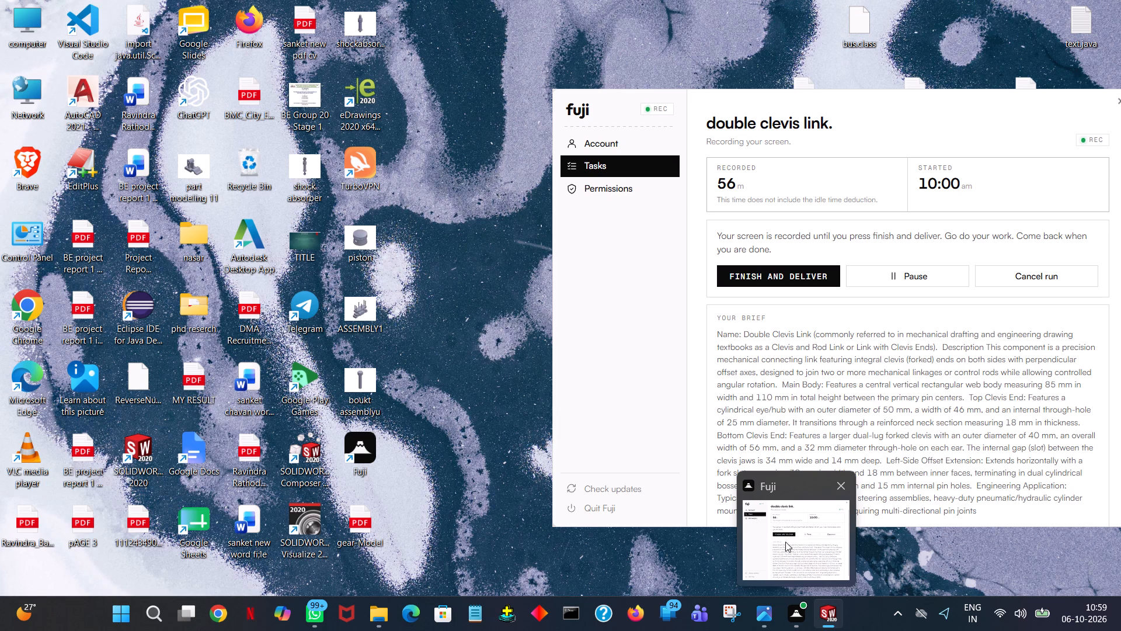
Draw a 14 mm horizontal reference line along the cylinder's axis, inward from the inner edge of the lug nearer the origin.
{"action": "left_click", "coordinate": [112, 65]}
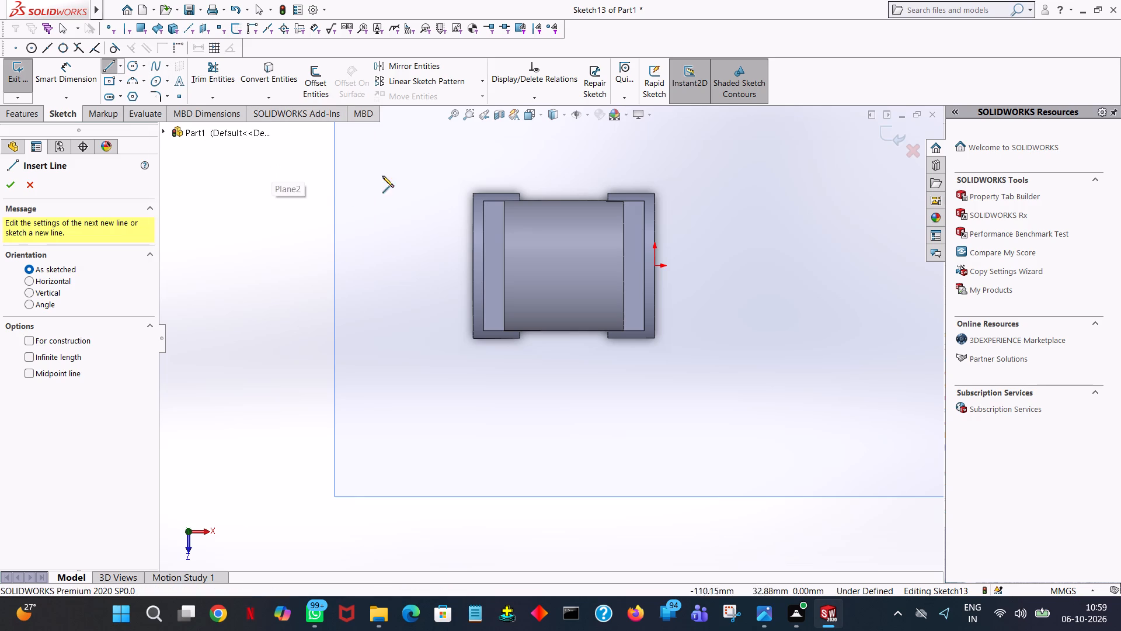
{"action": "left_click", "coordinate": [622, 265]}
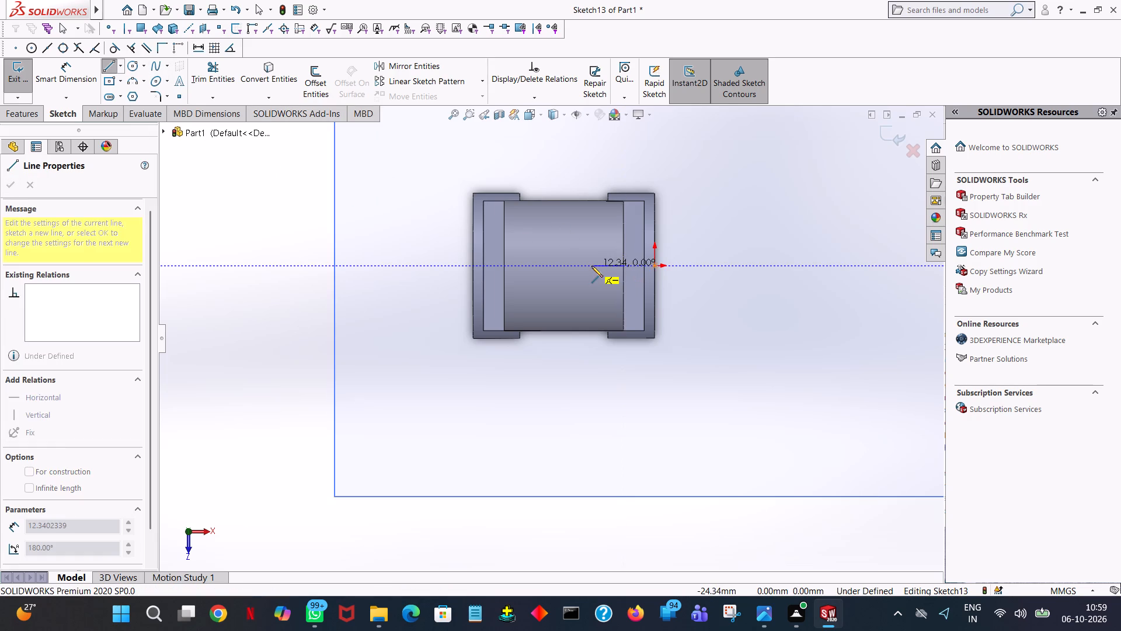
{"action": "left_click", "coordinate": [591, 266]}
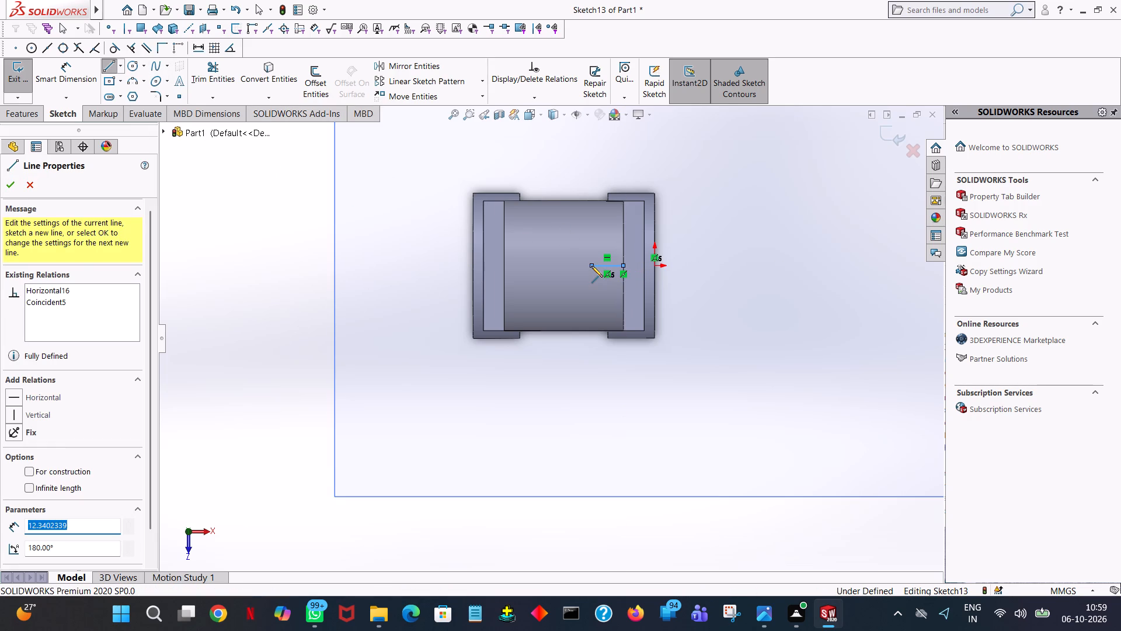
{"action": "type", "text": "14"}
{"action": "key", "text": "Return"}
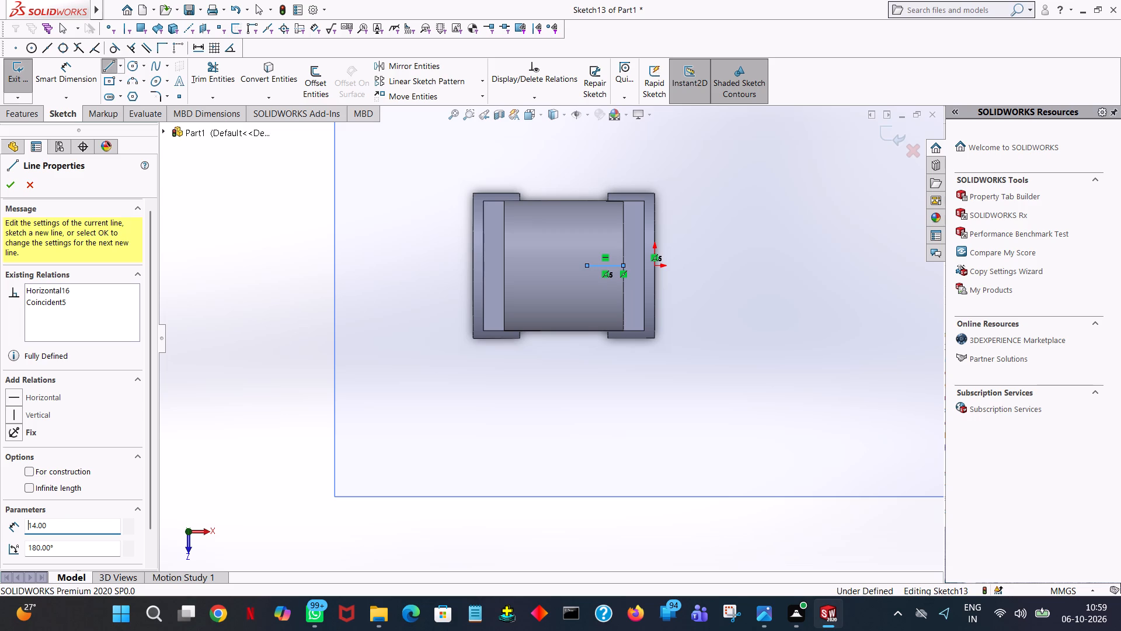
{"action": "double_click", "coordinate": [586, 456]}
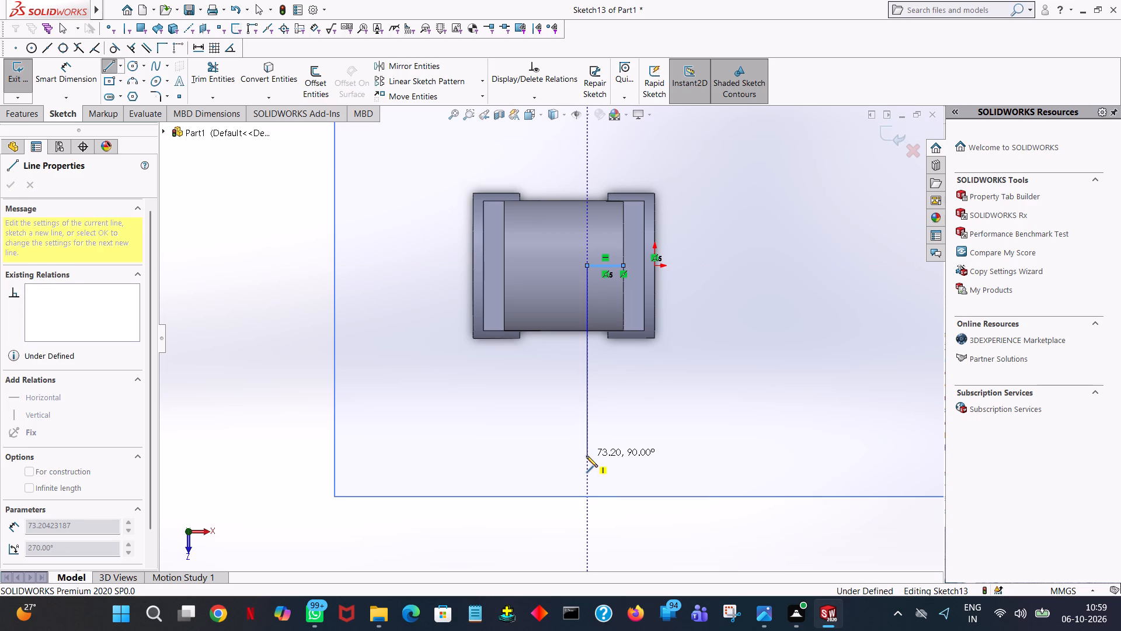
From the reference line's inner end, draw a closed rectangle with a vertical side of 85-30 mm and a width of 18 mm.
{"action": "left_click", "coordinate": [586, 267]}
{"action": "left_click", "coordinate": [587, 425]}
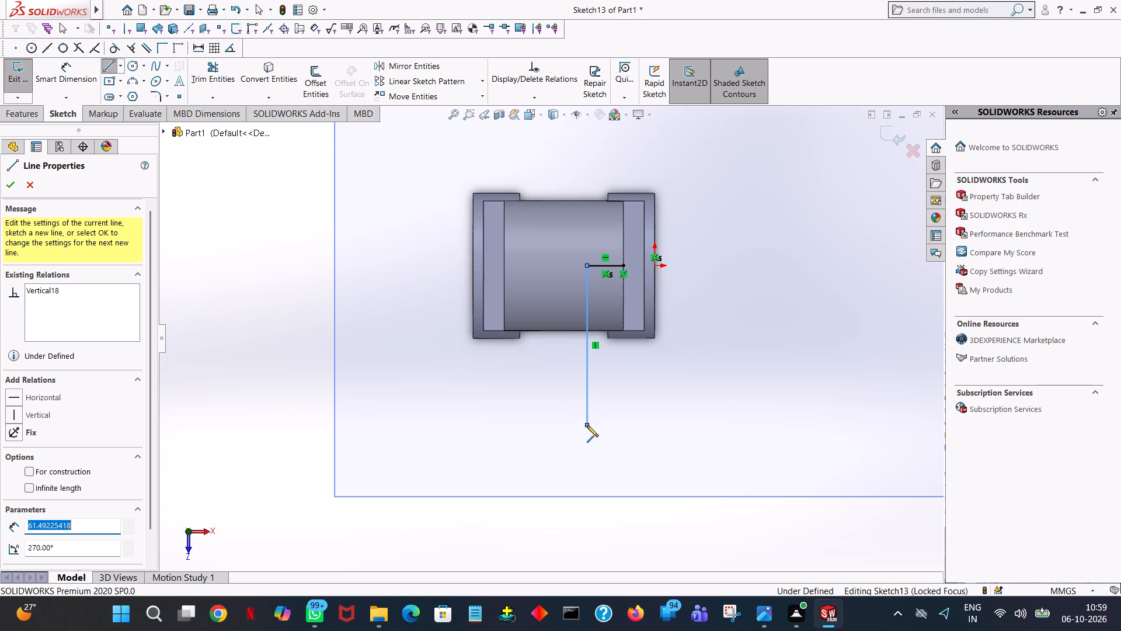
{"action": "type", "text": "85"}
{"action": "key", "text": "minus"}
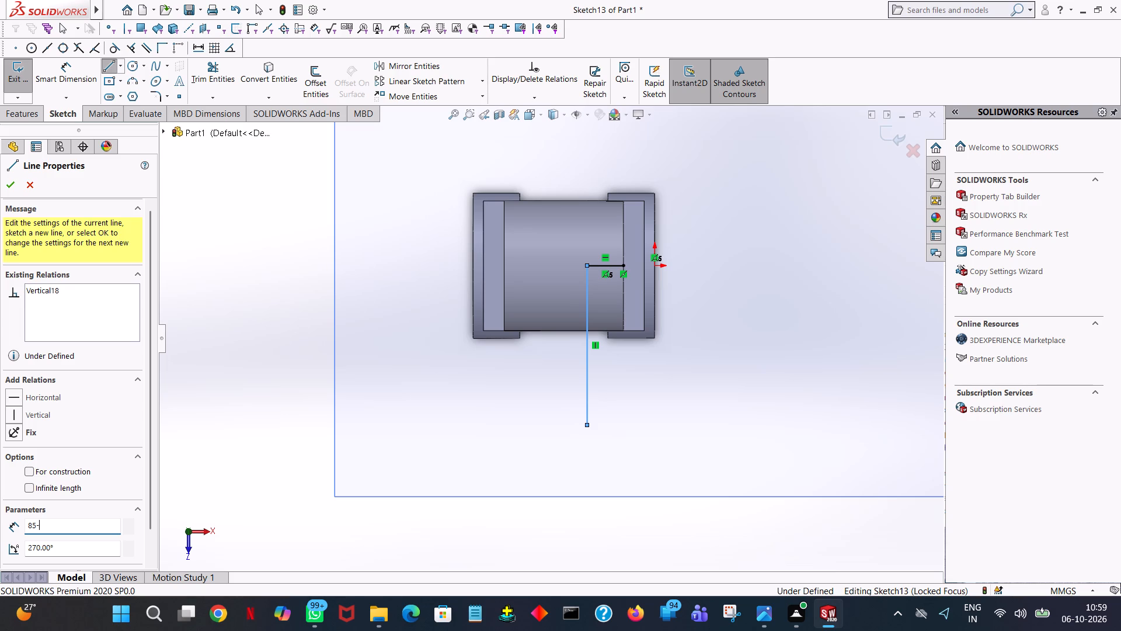
{"action": "type", "text": "30"}
{"action": "key", "text": "Return"}
{"action": "left_click", "coordinate": [536, 407]}
{"action": "type", "text": "18"}
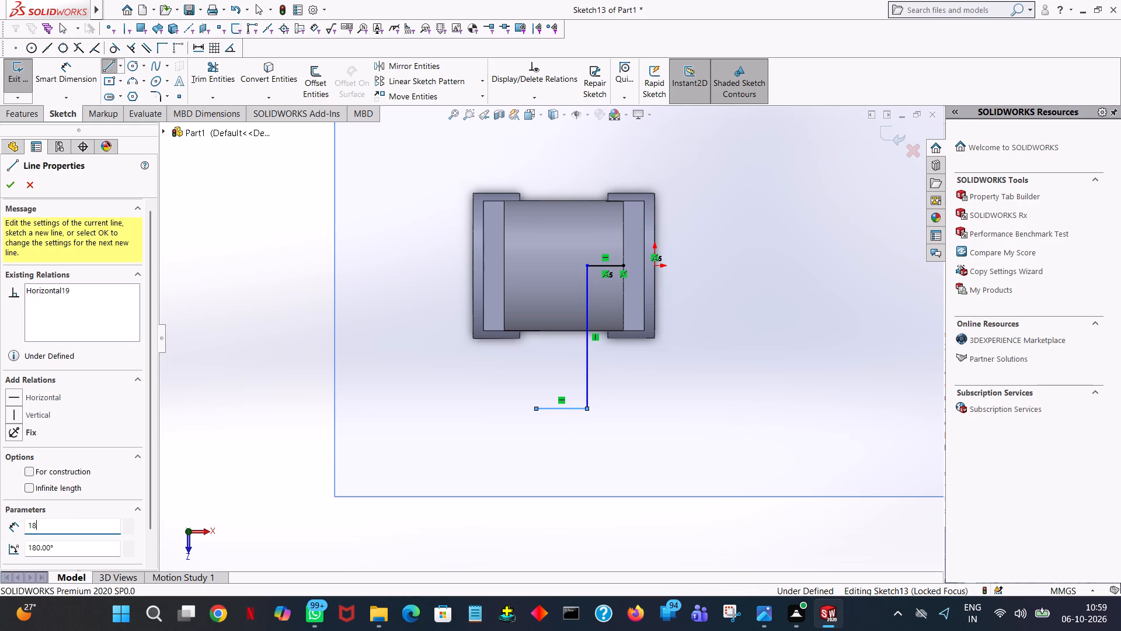
{"action": "key", "text": "Return"}
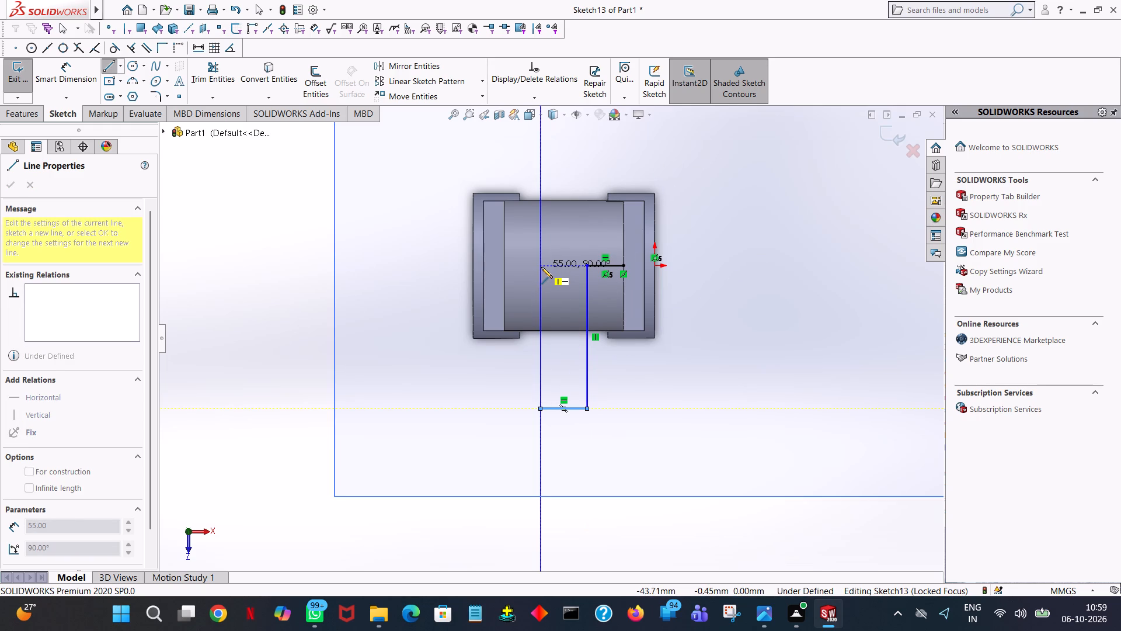
{"action": "left_click", "coordinate": [541, 267]}
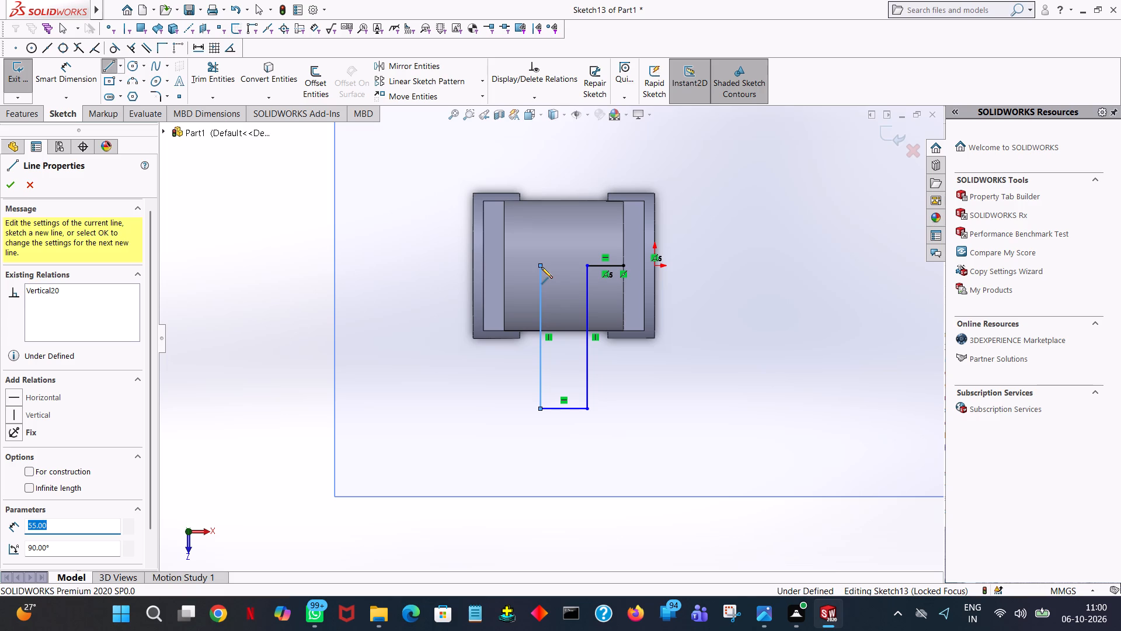
{"action": "left_click", "coordinate": [588, 267]}
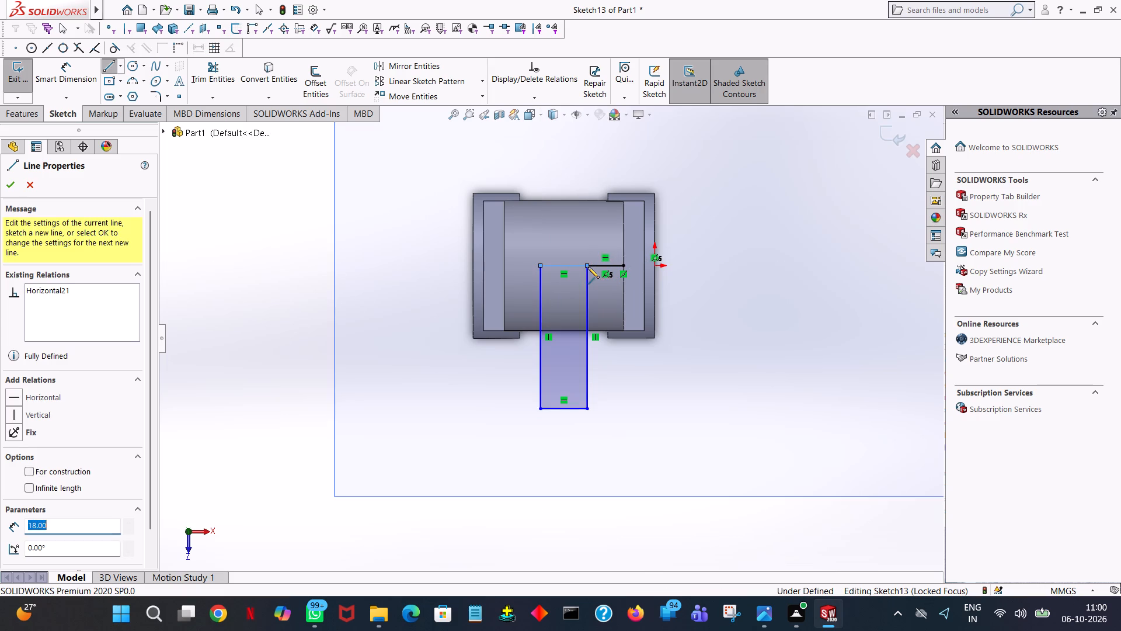
{"action": "right_click", "coordinate": [588, 267]}
{"action": "left_click", "coordinate": [624, 276]}
Trim away the 14 mm reference line between the rectangle and the lug.
{"action": "left_click", "coordinate": [219, 76]}
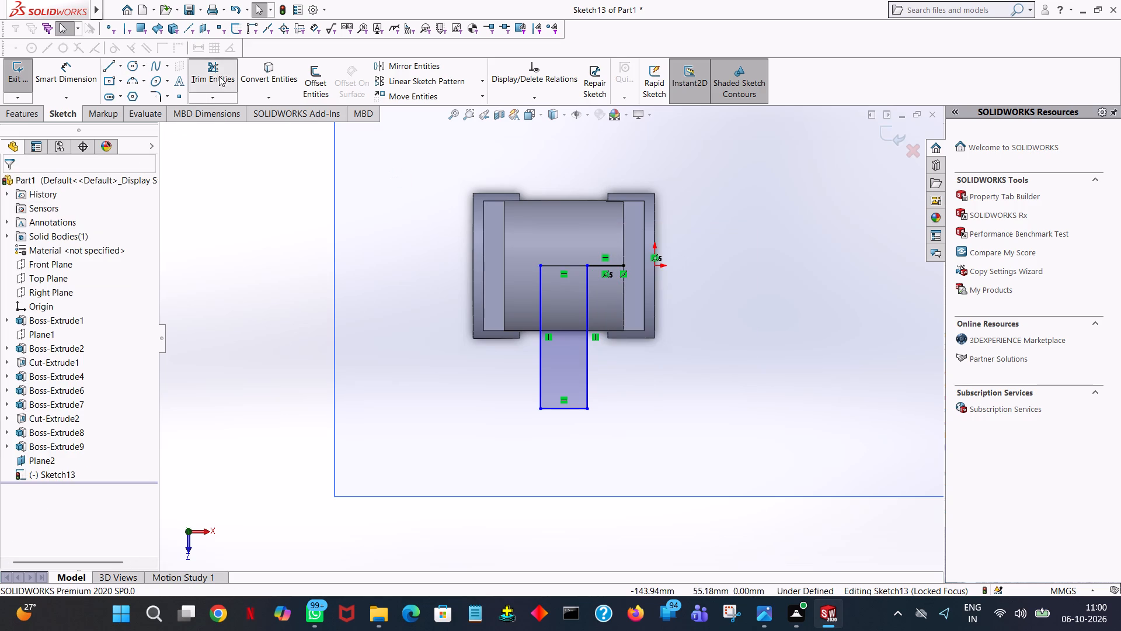
{"action": "left_click", "coordinate": [603, 267]}
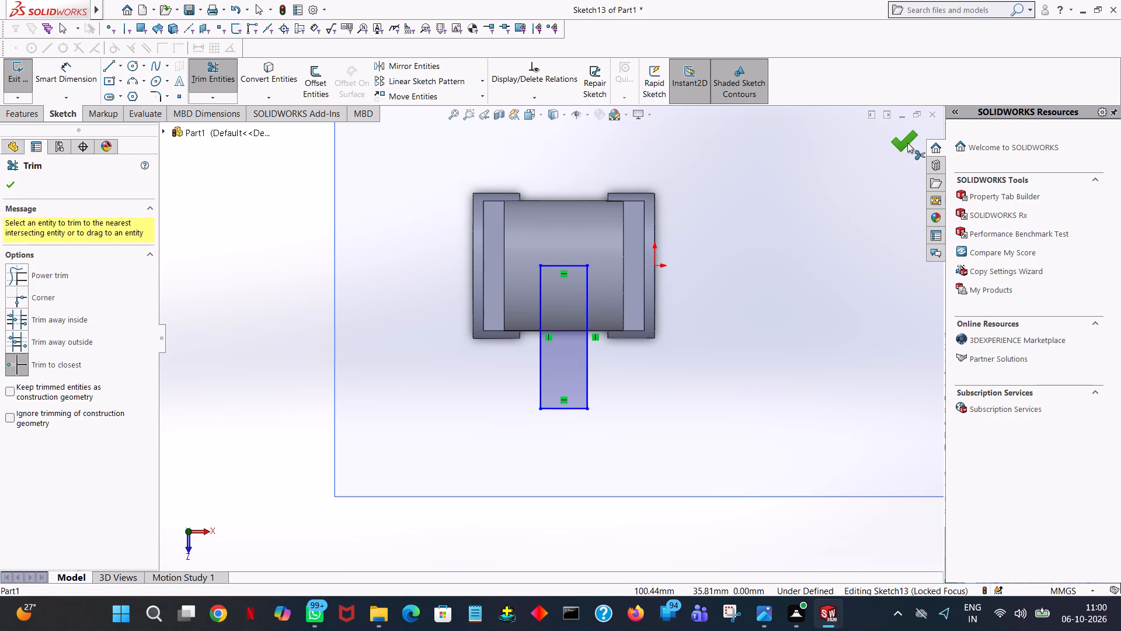
{"action": "left_click", "coordinate": [907, 141]}
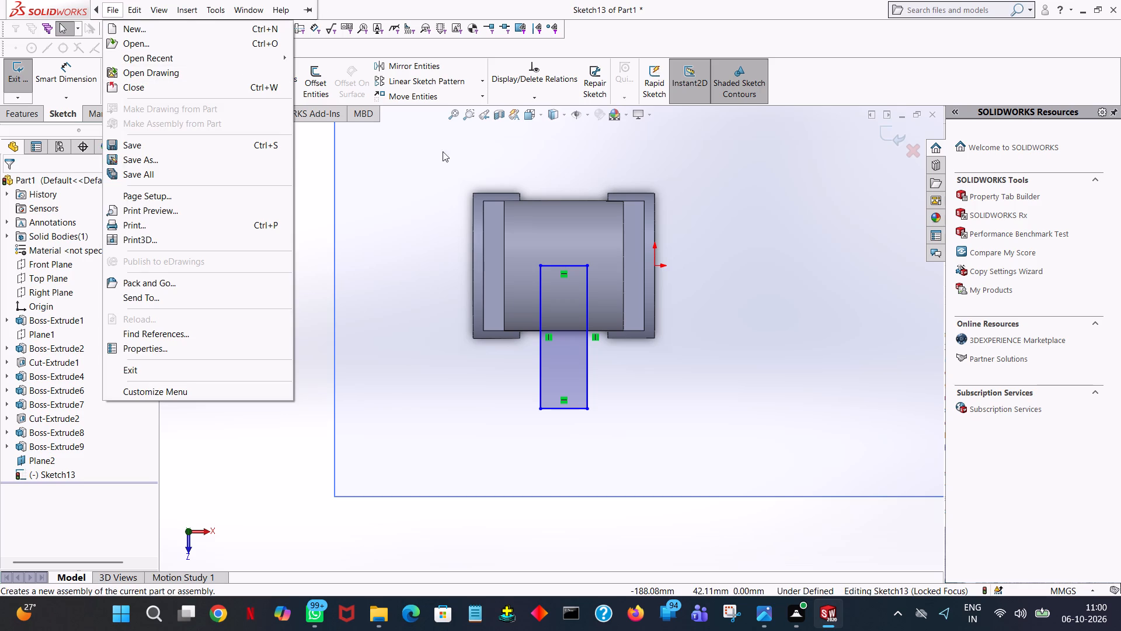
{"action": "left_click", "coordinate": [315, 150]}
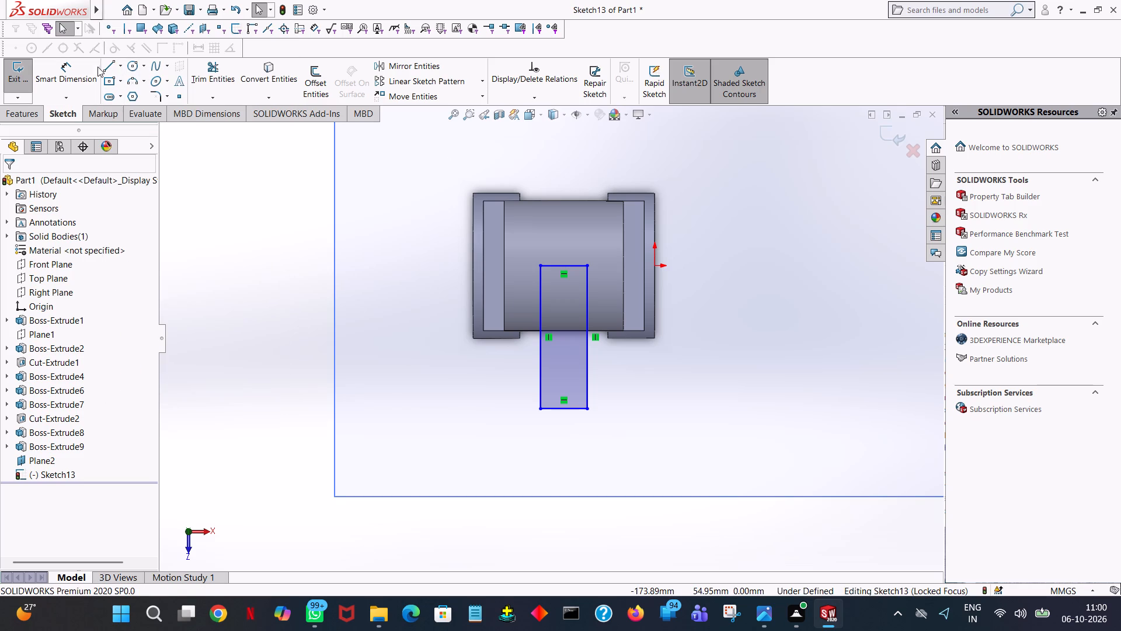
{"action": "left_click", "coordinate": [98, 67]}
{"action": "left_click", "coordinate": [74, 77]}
Outline the prong from the rectangle's lower corner nearer the origin: 12 mm outward, 30 mm down, back under the corner, 30-12 mm up.
{"action": "left_click", "coordinate": [105, 70]}
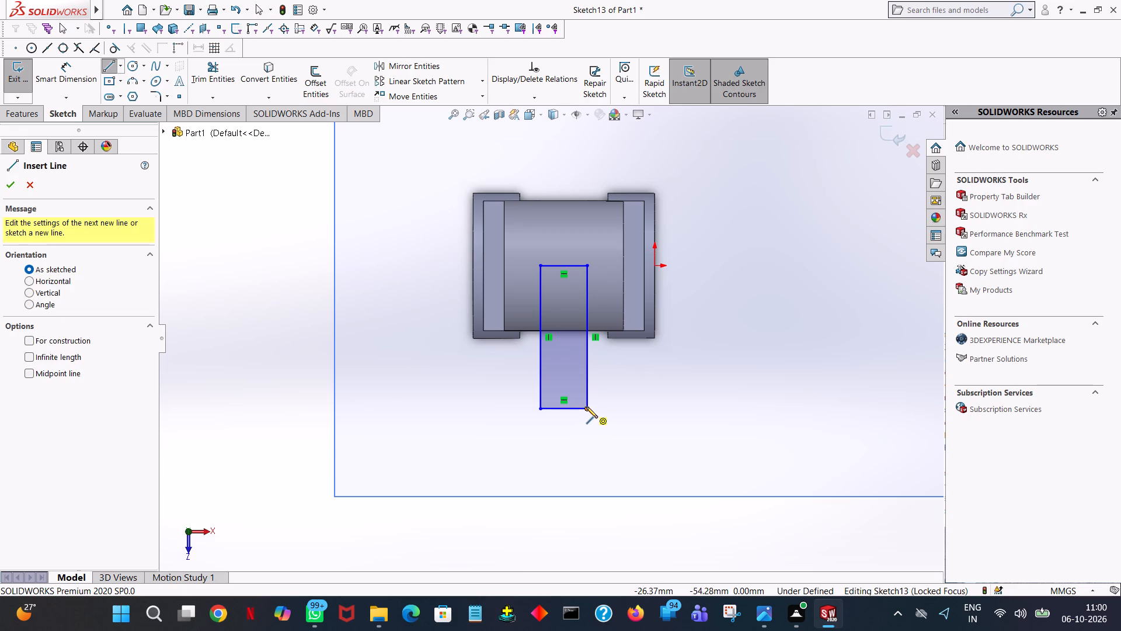
{"action": "left_click", "coordinate": [586, 408]}
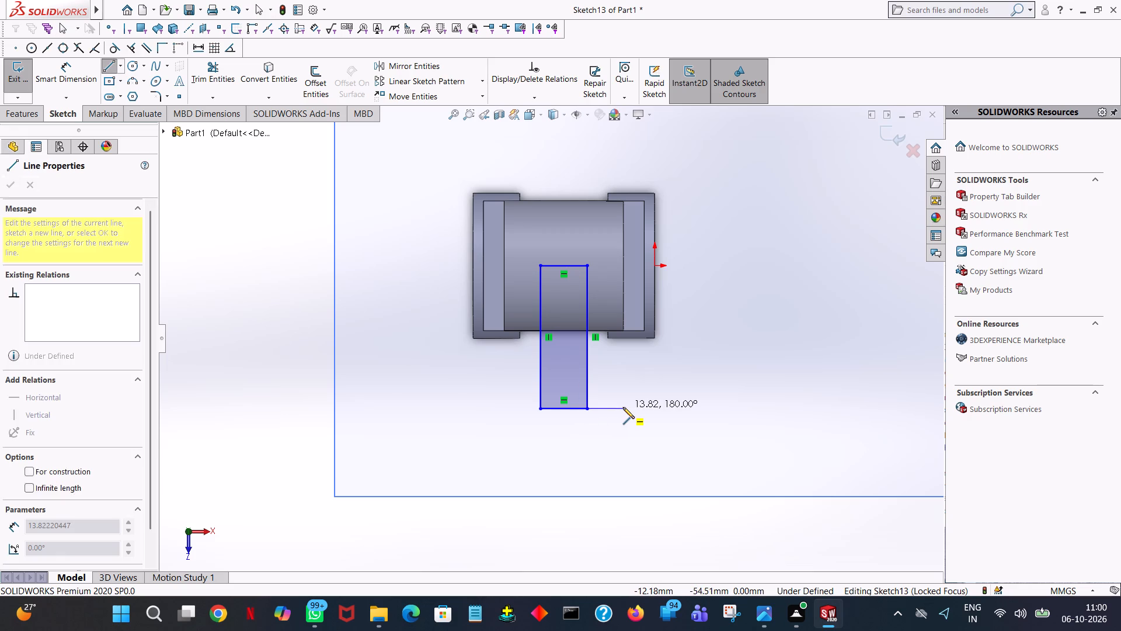
{"action": "left_click", "coordinate": [623, 407]}
{"action": "type", "text": "12"}
{"action": "key", "text": "Return"}
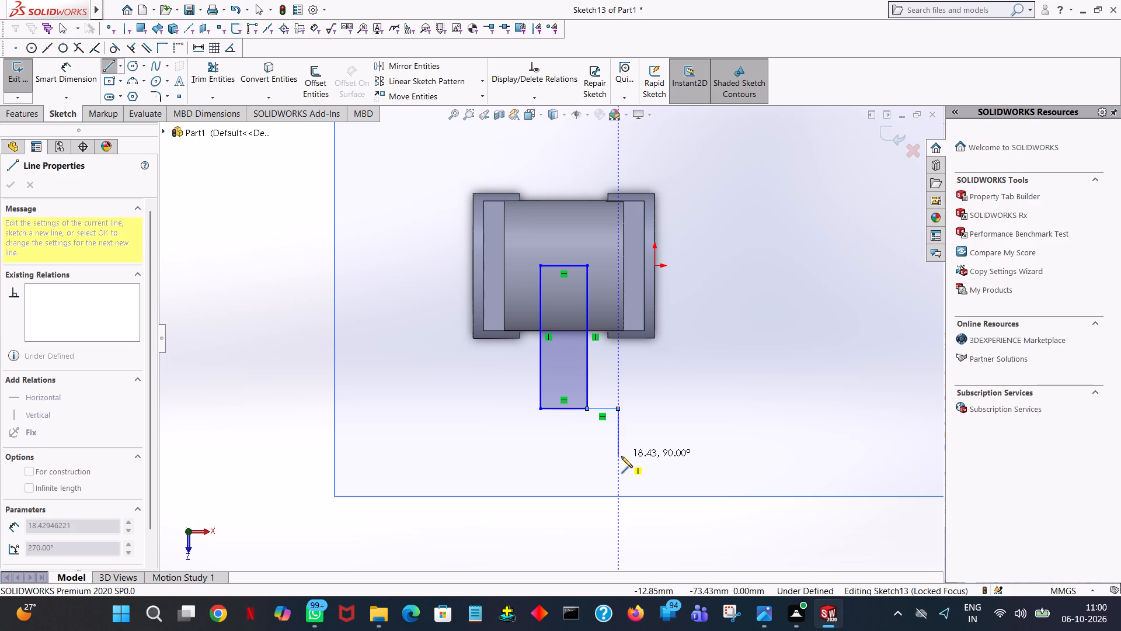
{"action": "left_click", "coordinate": [621, 456]}
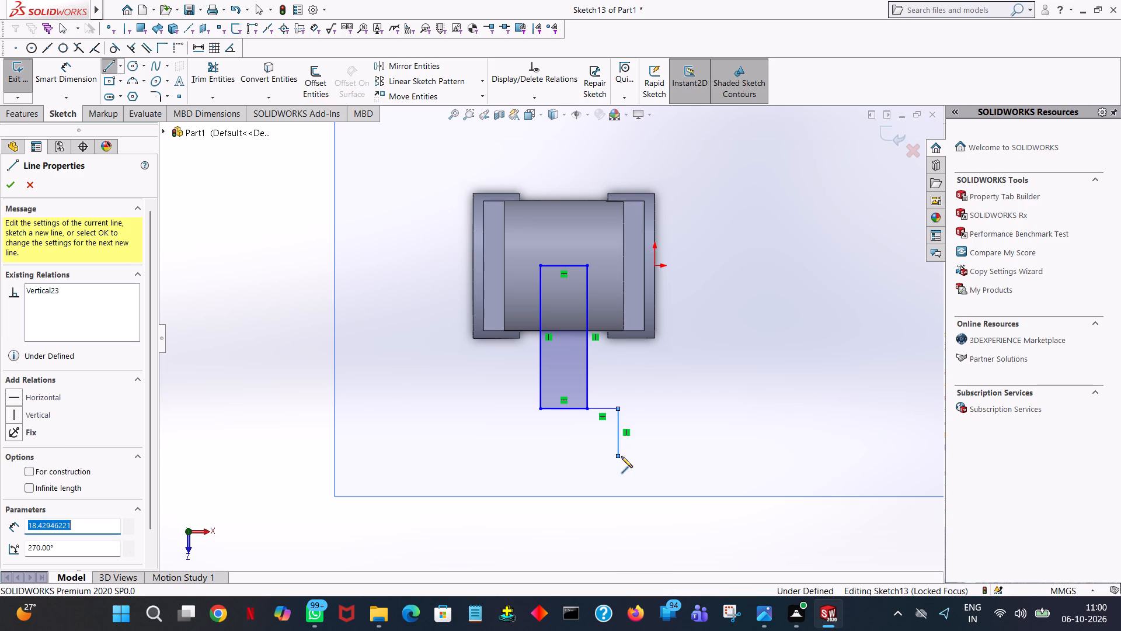
{"action": "type", "text": "30"}
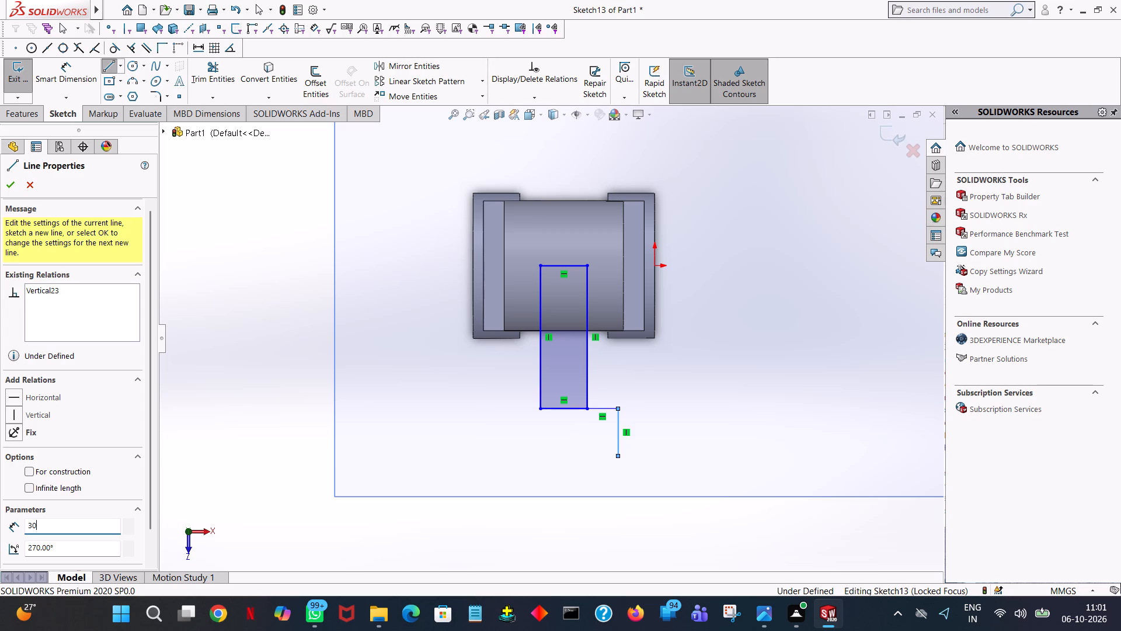
{"action": "key", "text": "Return"}
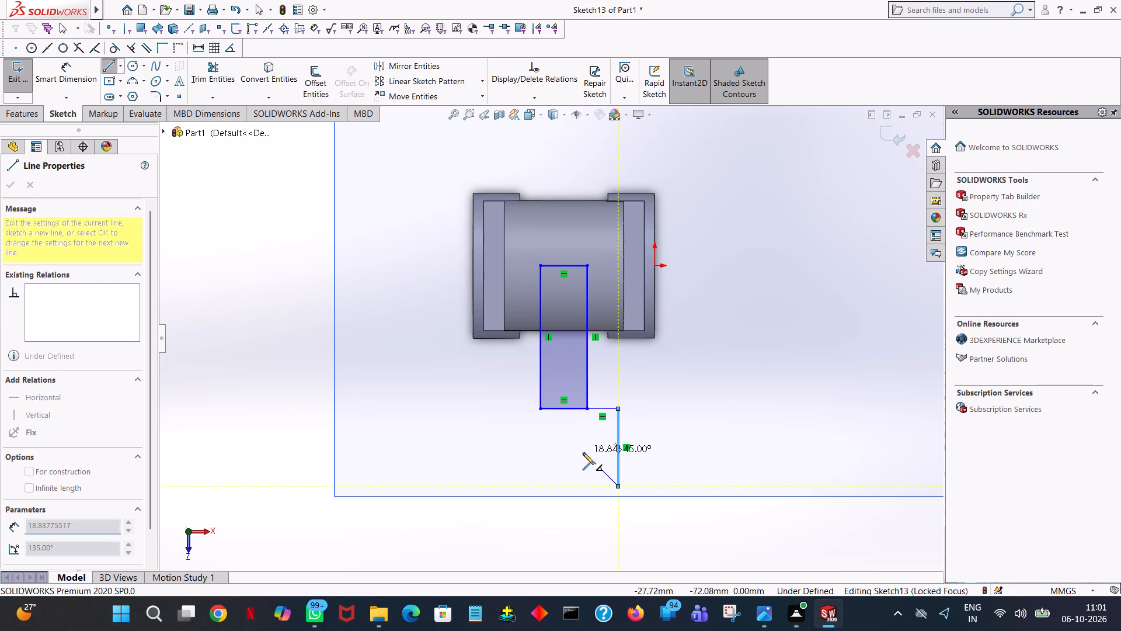
{"action": "left_click", "coordinate": [586, 486]}
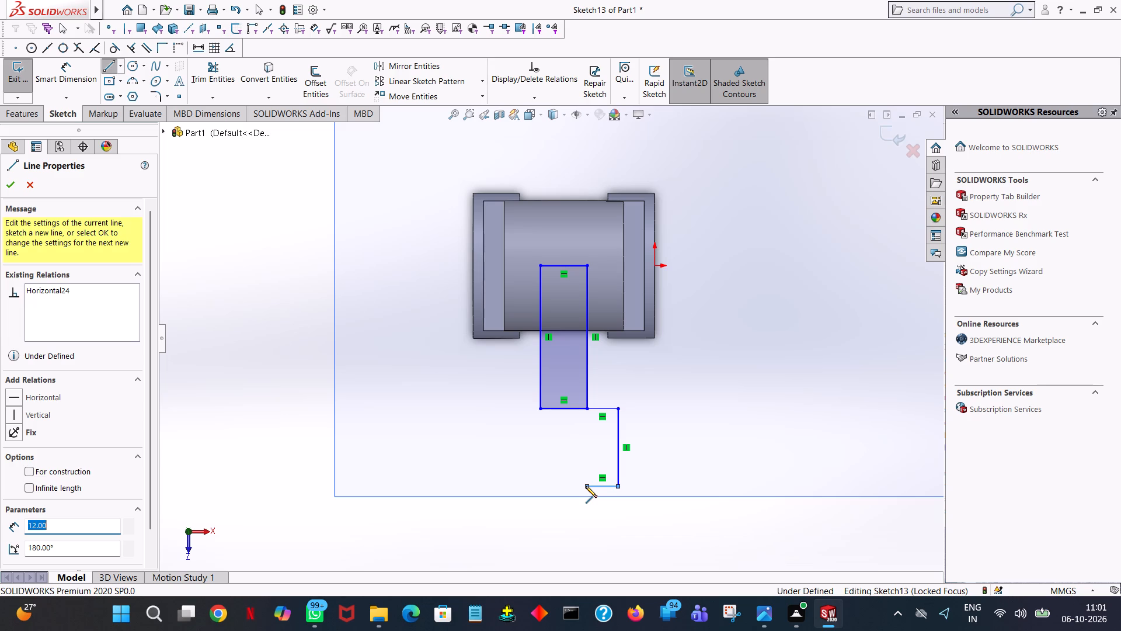
{"action": "left_click", "coordinate": [586, 428]}
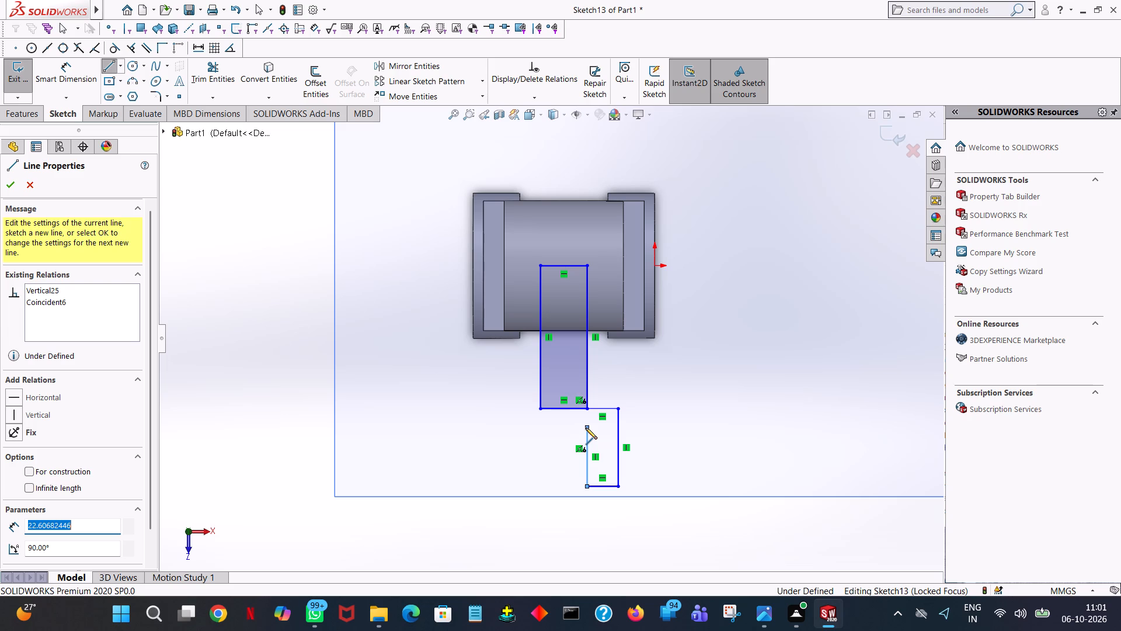
{"action": "type", "text": "30-12"}
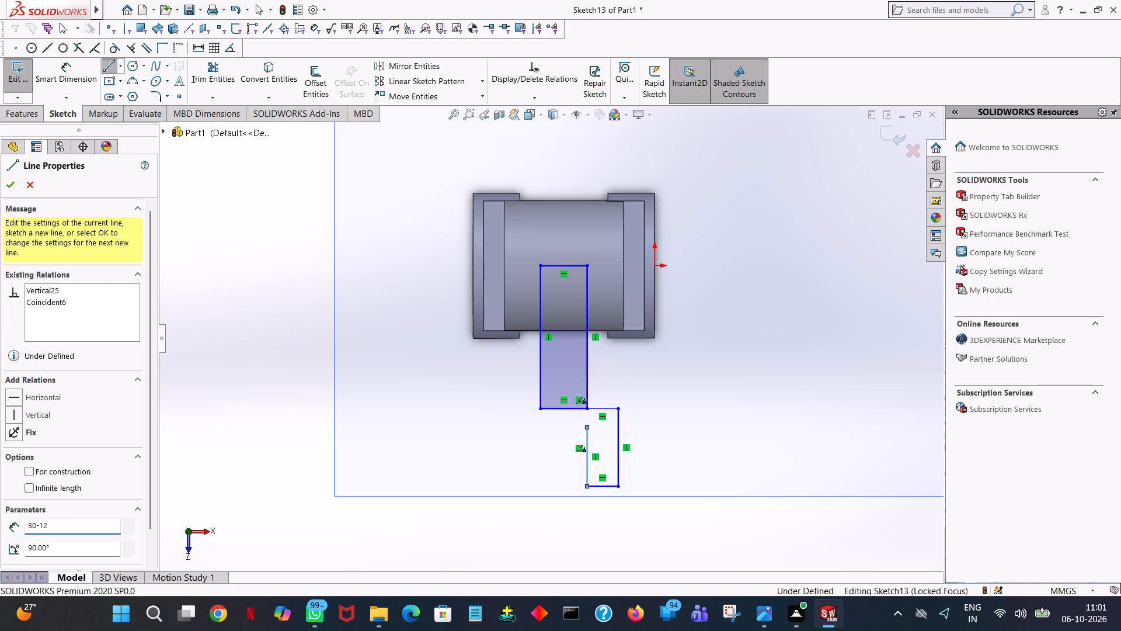
{"action": "key", "text": "Return"}
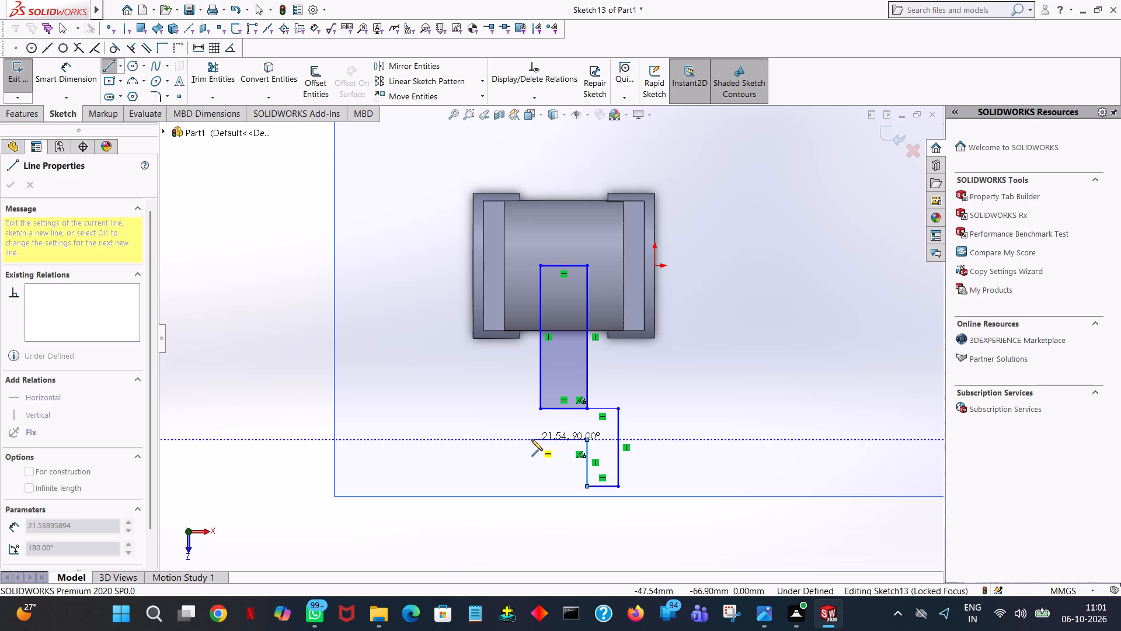
Draw an 18 mm line across the fork gap and an 18 mm vertical line down as the opposite prong's inner edge.
{"action": "left_click", "coordinate": [538, 440]}
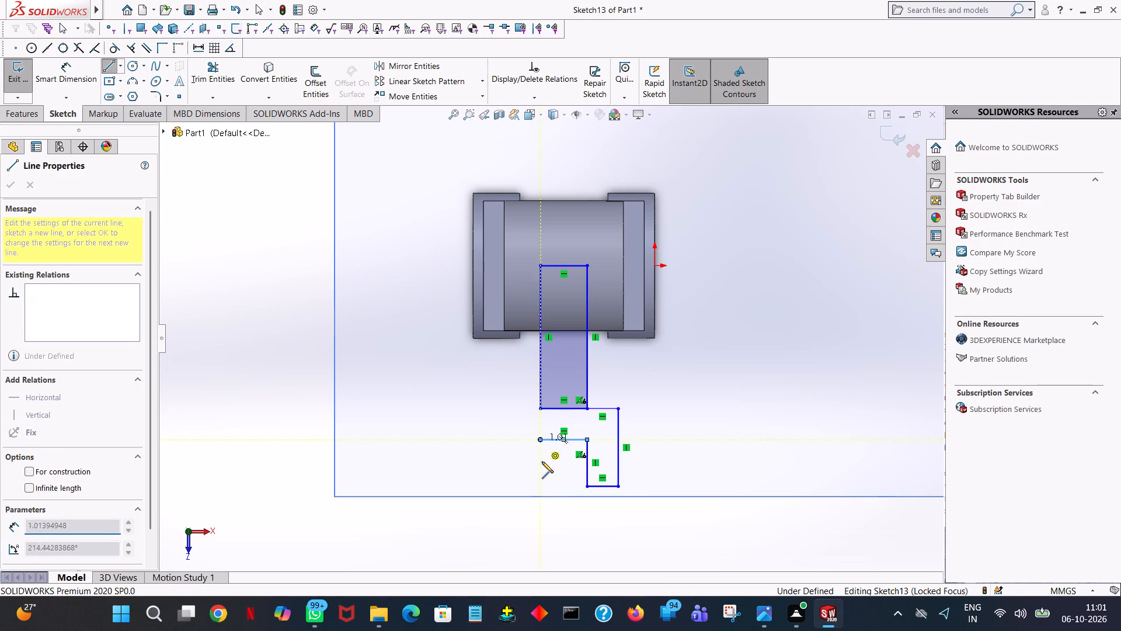
{"action": "left_click", "coordinate": [538, 484]}
{"action": "right_click", "coordinate": [538, 487]}
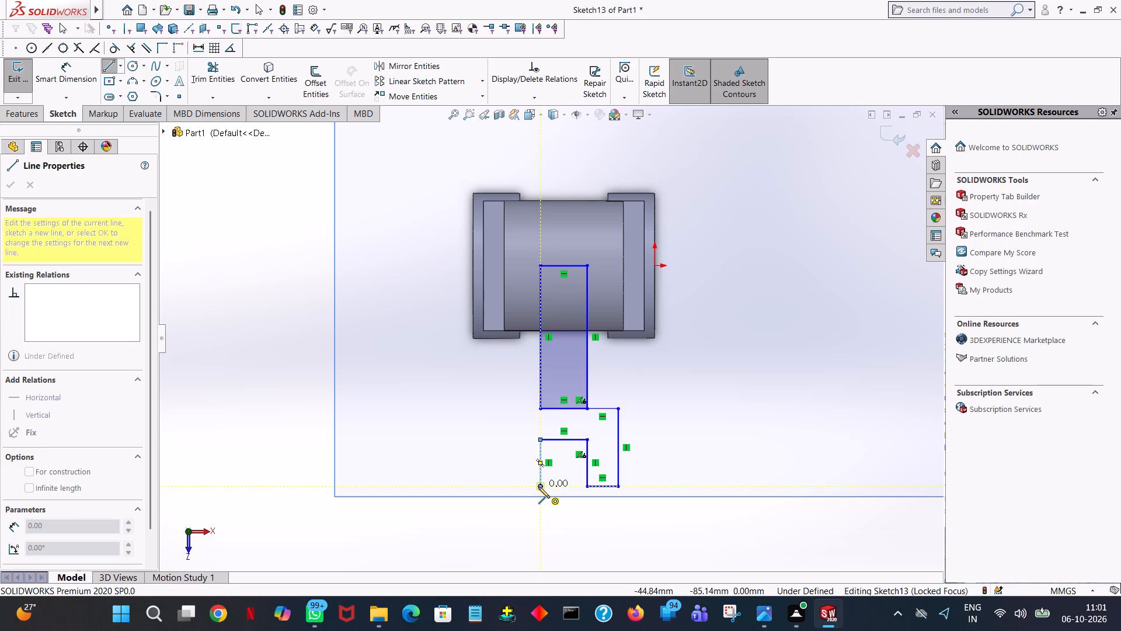
{"action": "left_click", "coordinate": [553, 485]}
{"action": "left_click", "coordinate": [541, 464]}
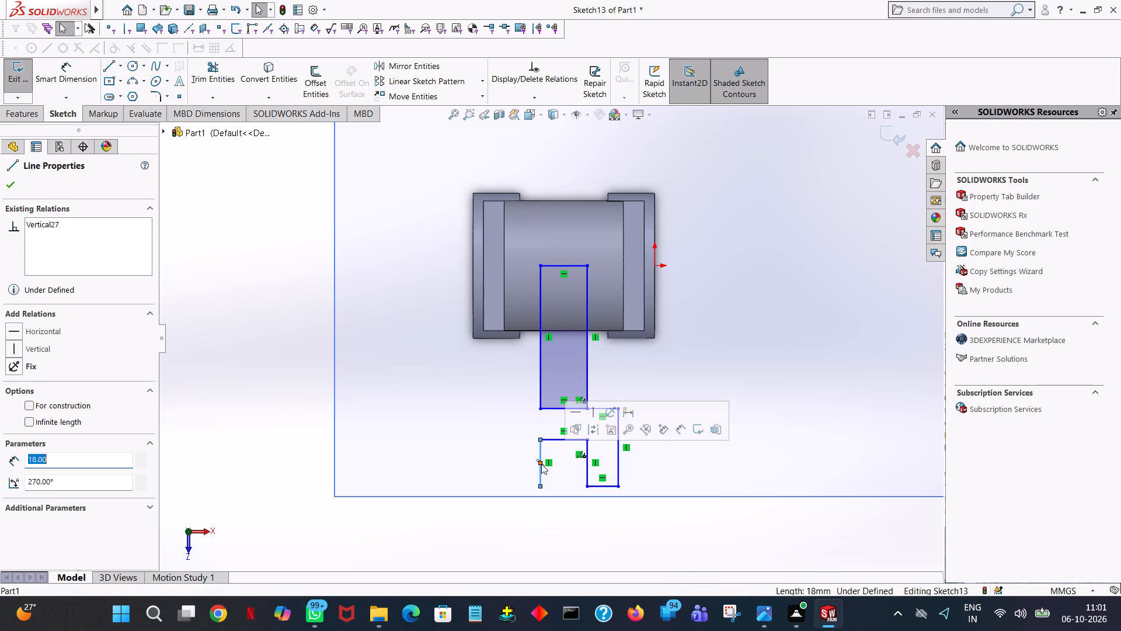
{"action": "left_click", "coordinate": [281, 414]}
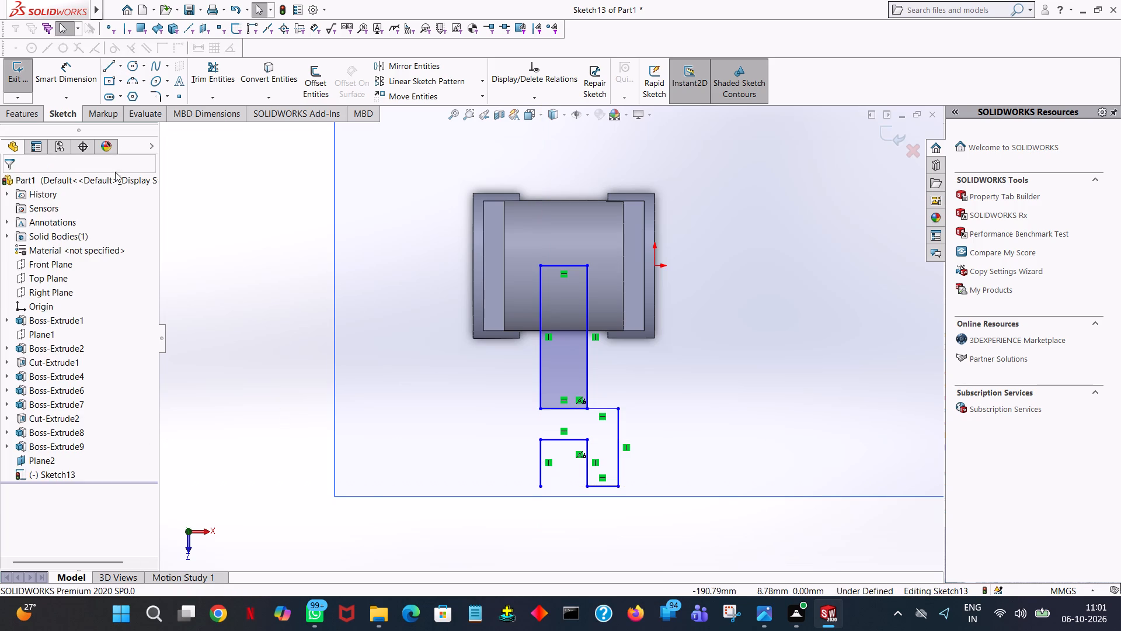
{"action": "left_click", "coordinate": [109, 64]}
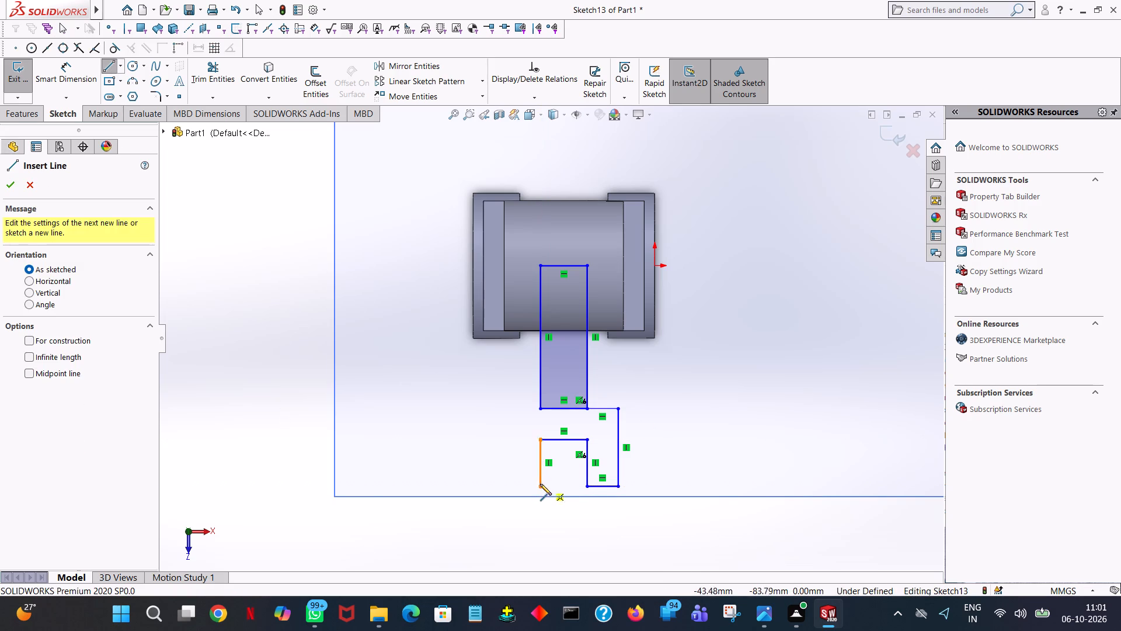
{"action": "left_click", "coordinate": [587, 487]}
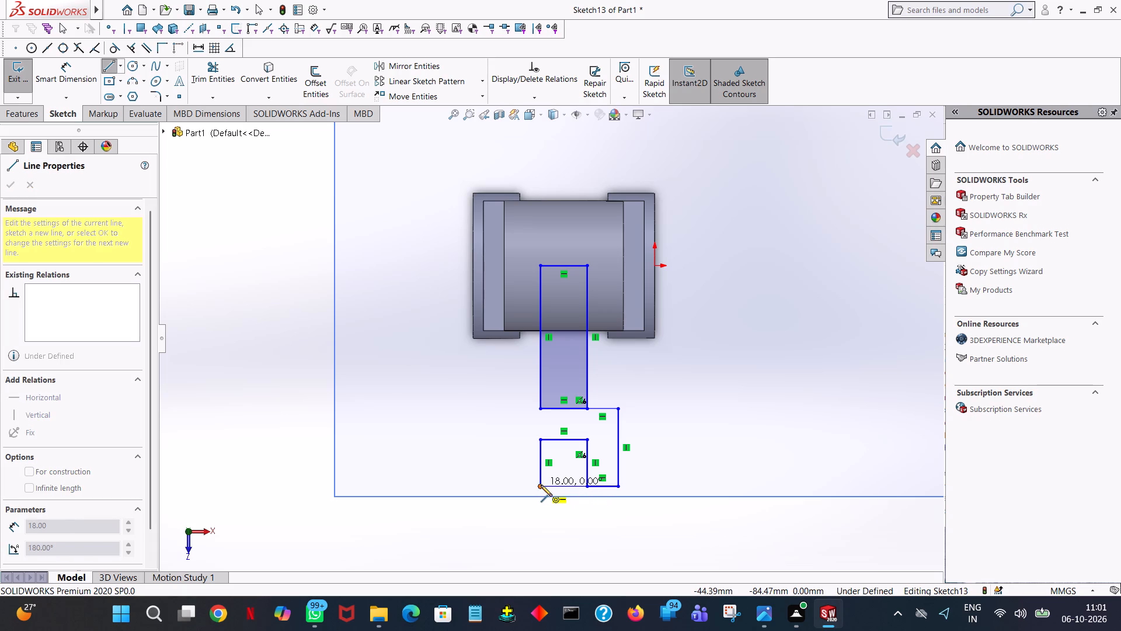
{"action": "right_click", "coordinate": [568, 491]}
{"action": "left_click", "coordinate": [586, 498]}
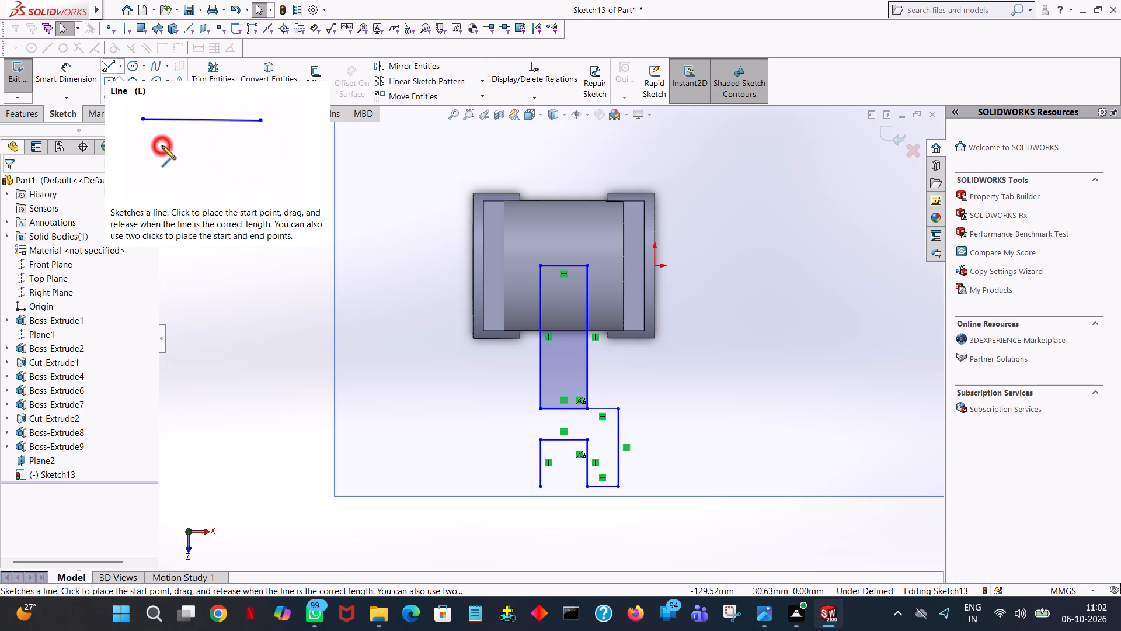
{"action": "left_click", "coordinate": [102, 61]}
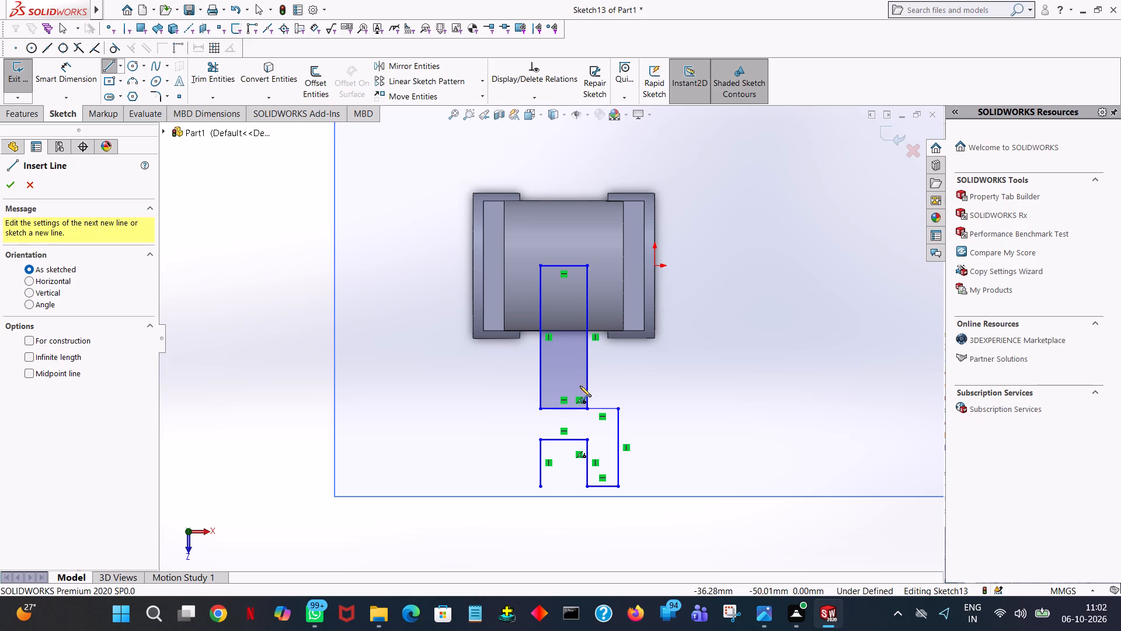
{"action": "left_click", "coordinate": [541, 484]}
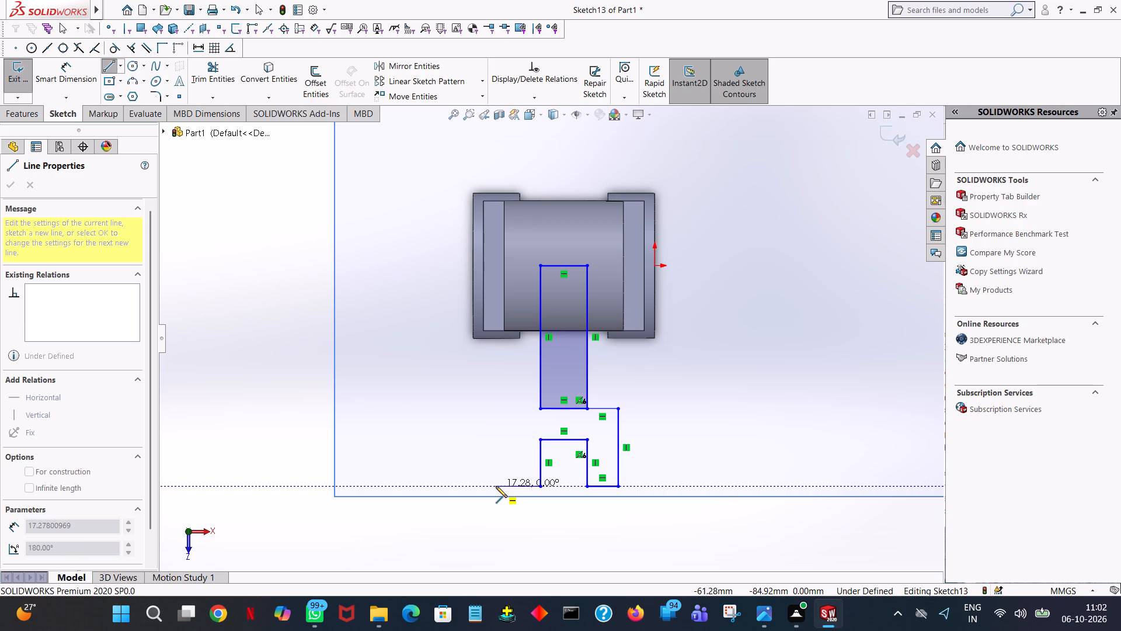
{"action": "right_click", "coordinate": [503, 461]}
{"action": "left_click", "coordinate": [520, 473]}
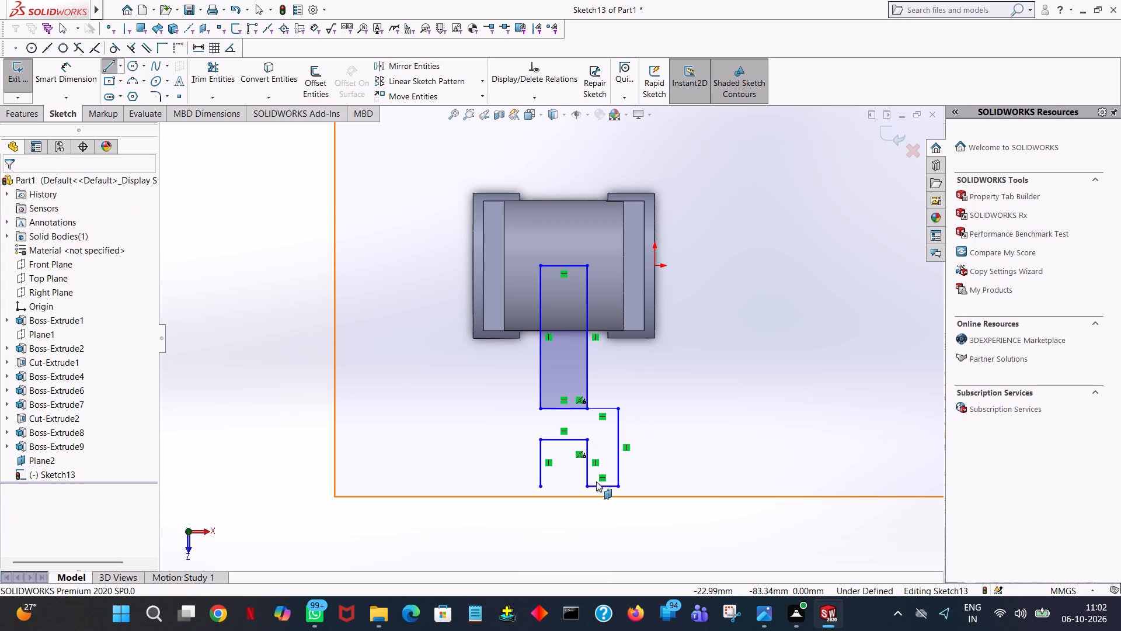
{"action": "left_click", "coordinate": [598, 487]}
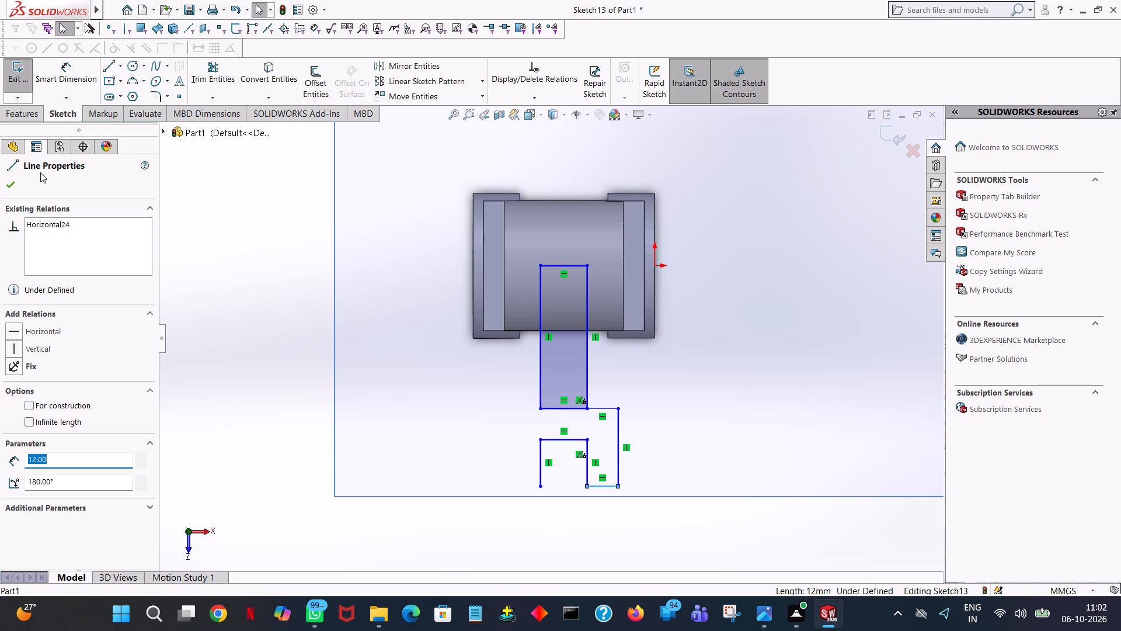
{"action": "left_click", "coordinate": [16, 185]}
Outline the opposite prong from its inner edge's lower end: 12 mm outward, 30 mm up, and back to the arm's corner.
{"action": "left_click", "coordinate": [107, 67]}
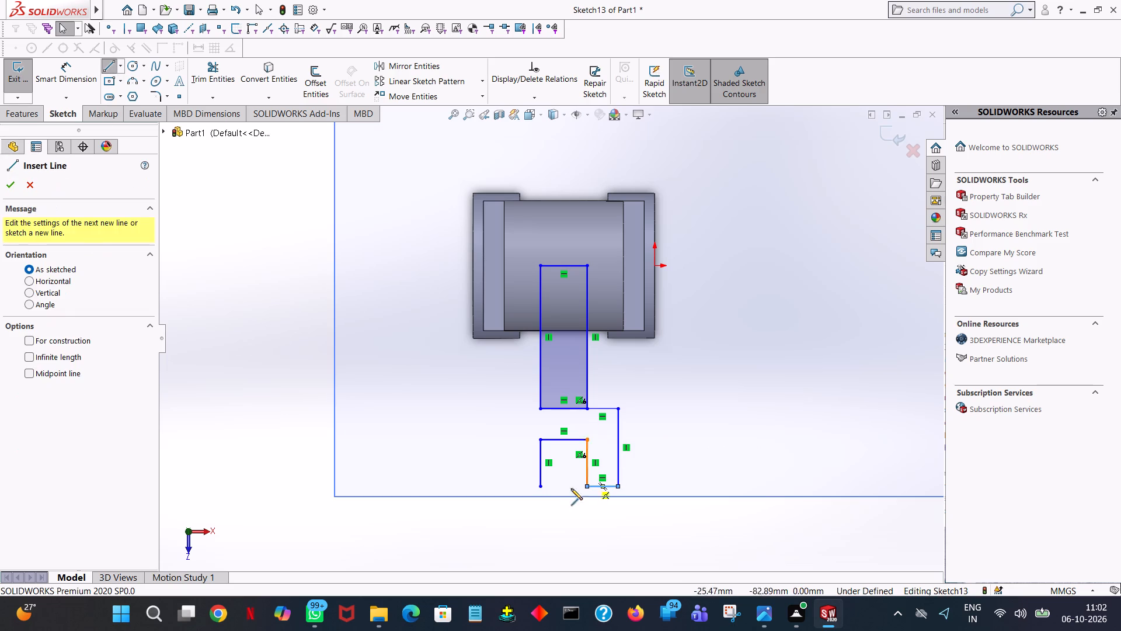
{"action": "left_click", "coordinate": [542, 487]}
{"action": "left_click", "coordinate": [504, 487]}
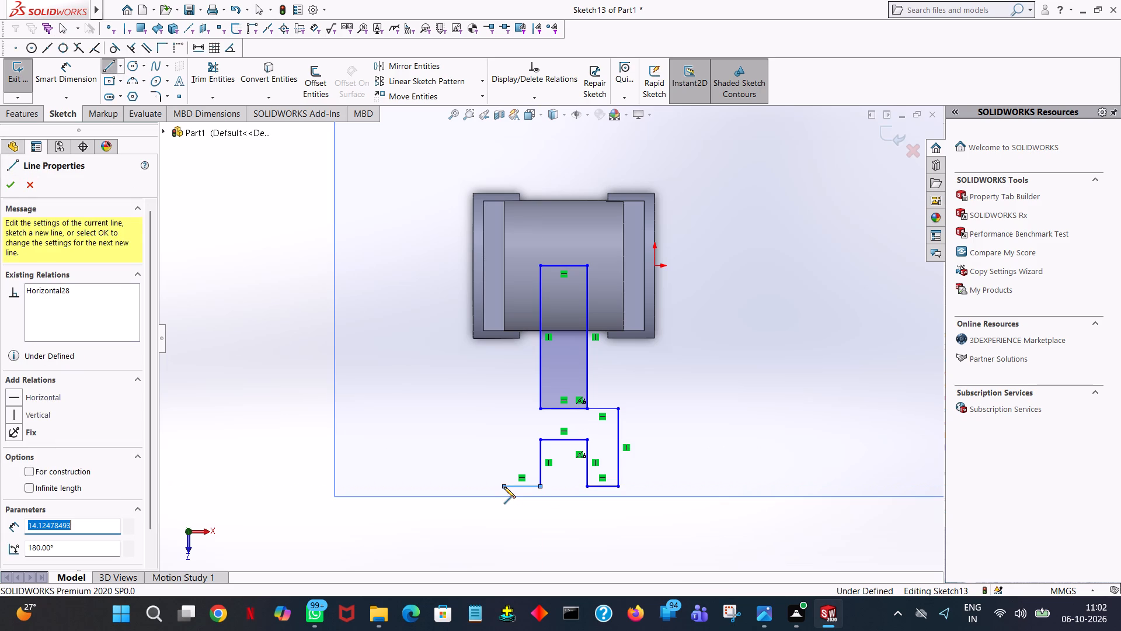
{"action": "type", "text": "12"}
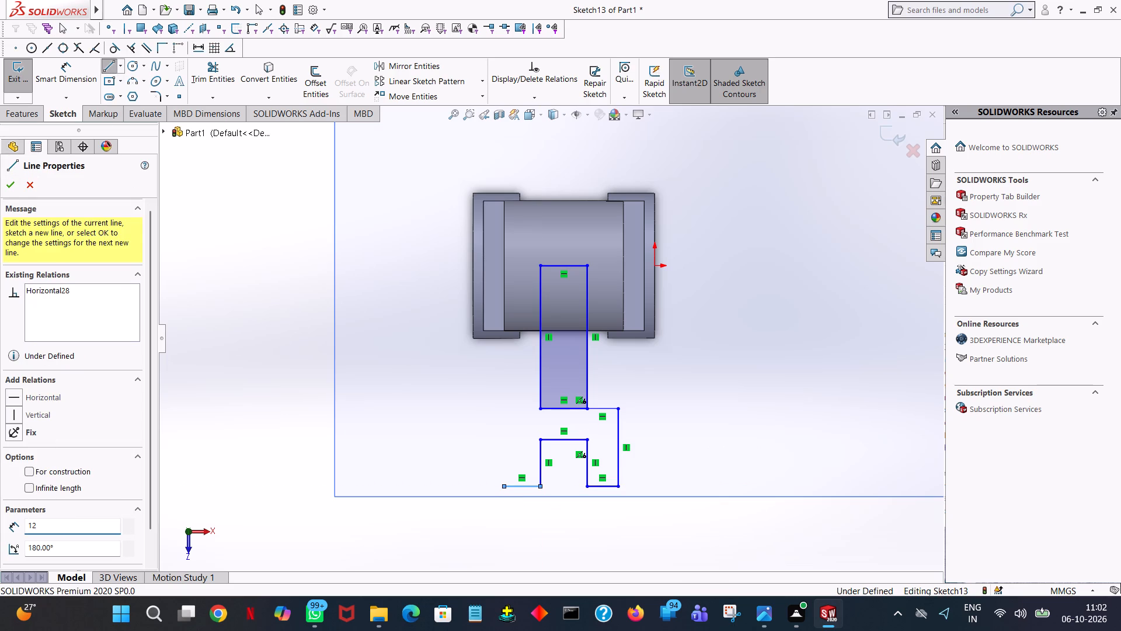
{"action": "key", "text": "Return"}
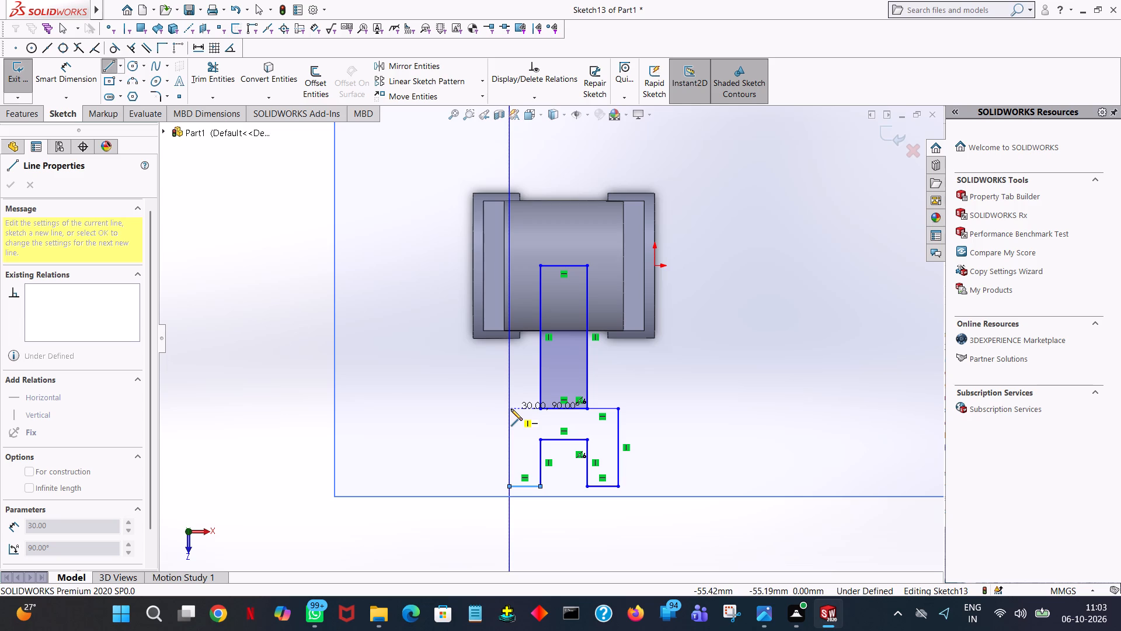
{"action": "left_click", "coordinate": [511, 409]}
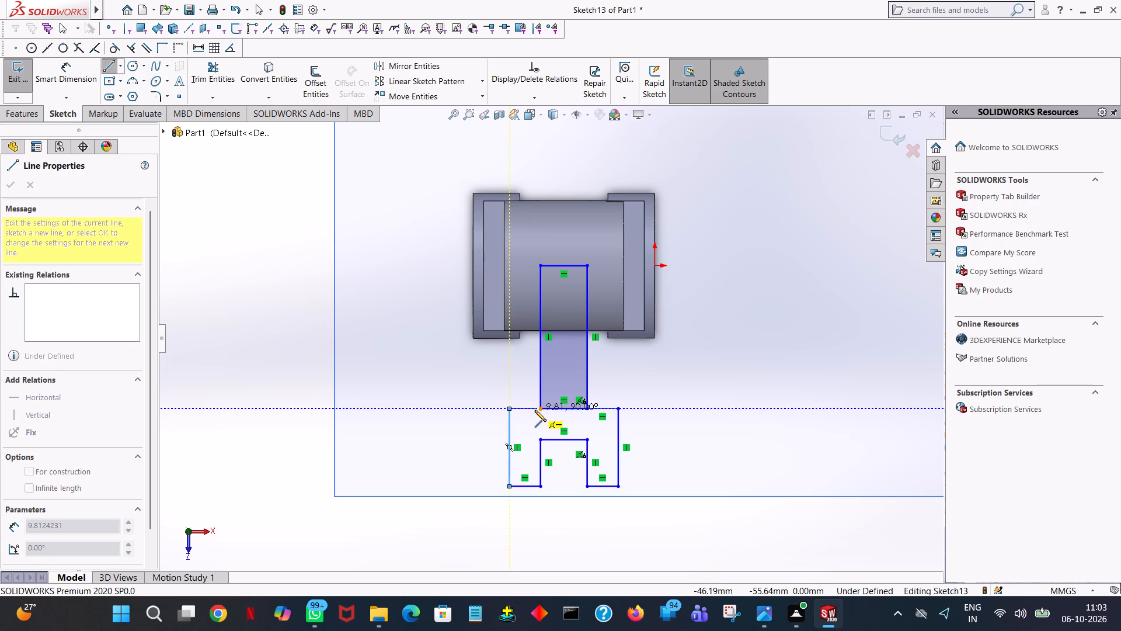
{"action": "left_click", "coordinate": [539, 409]}
{"action": "right_click", "coordinate": [539, 409]}
{"action": "left_click", "coordinate": [557, 414]}
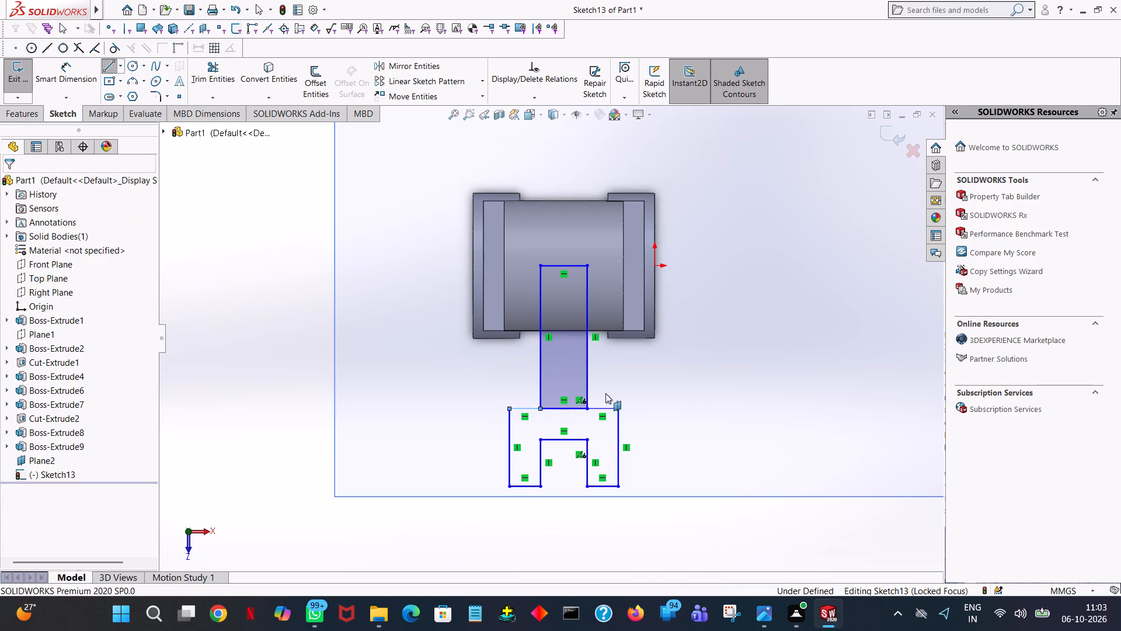
Trim away the arm rectangle's lower edge so the arm and fork form one closed profile.
{"action": "left_click", "coordinate": [214, 61]}
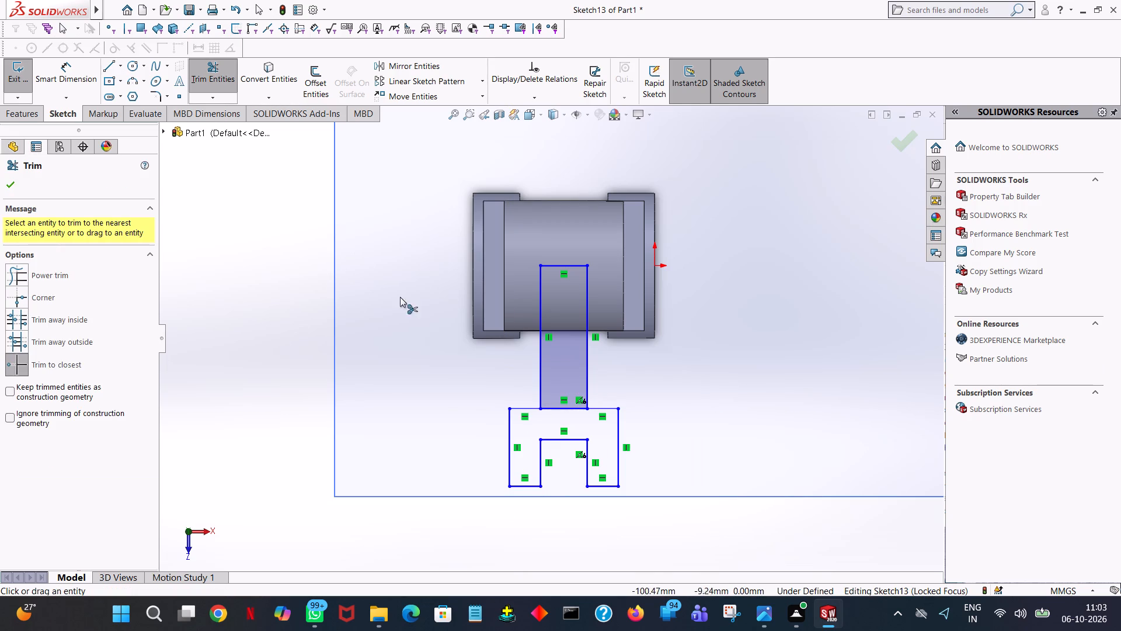
{"action": "left_click", "coordinate": [566, 408]}
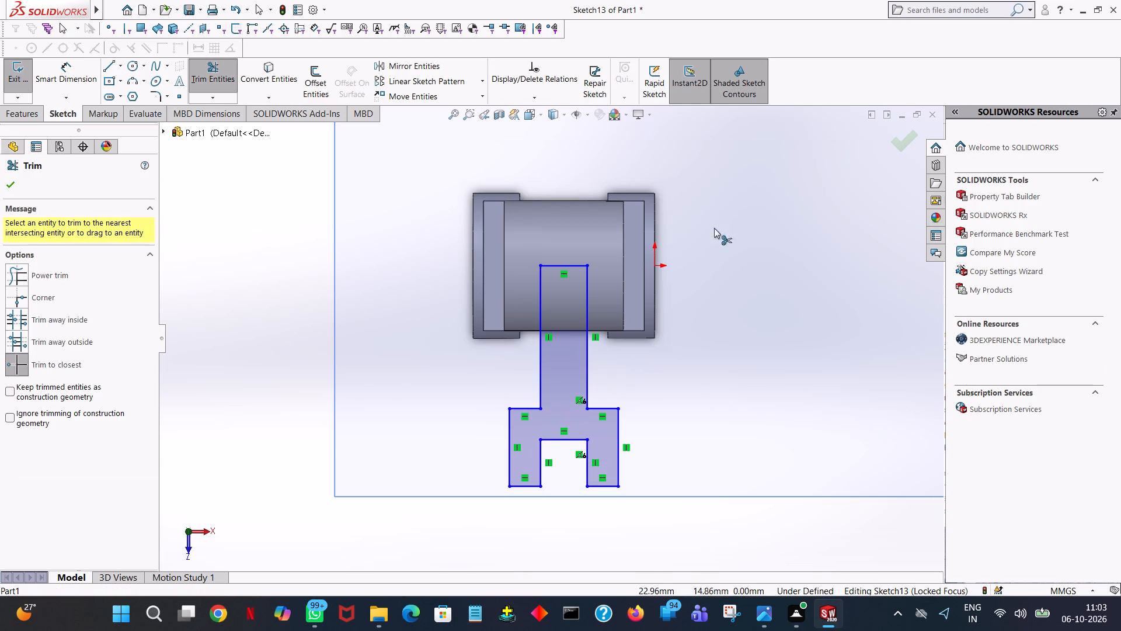
{"action": "left_click", "coordinate": [9, 179]}
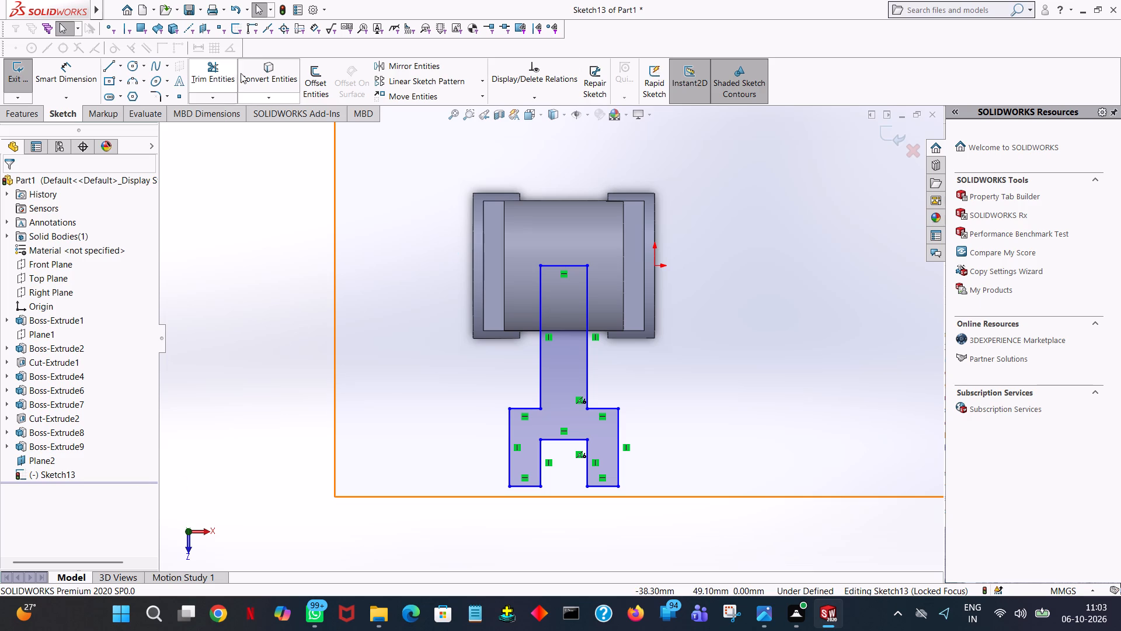
Dimension the profile's overall vertical length from the arm's upper corner to the prong tip, and the arm's long side farther from the origin.
{"action": "left_click", "coordinate": [70, 58]}
{"action": "left_click", "coordinate": [66, 82]}
{"action": "left_click", "coordinate": [586, 265]}
{"action": "left_click", "coordinate": [589, 486]}
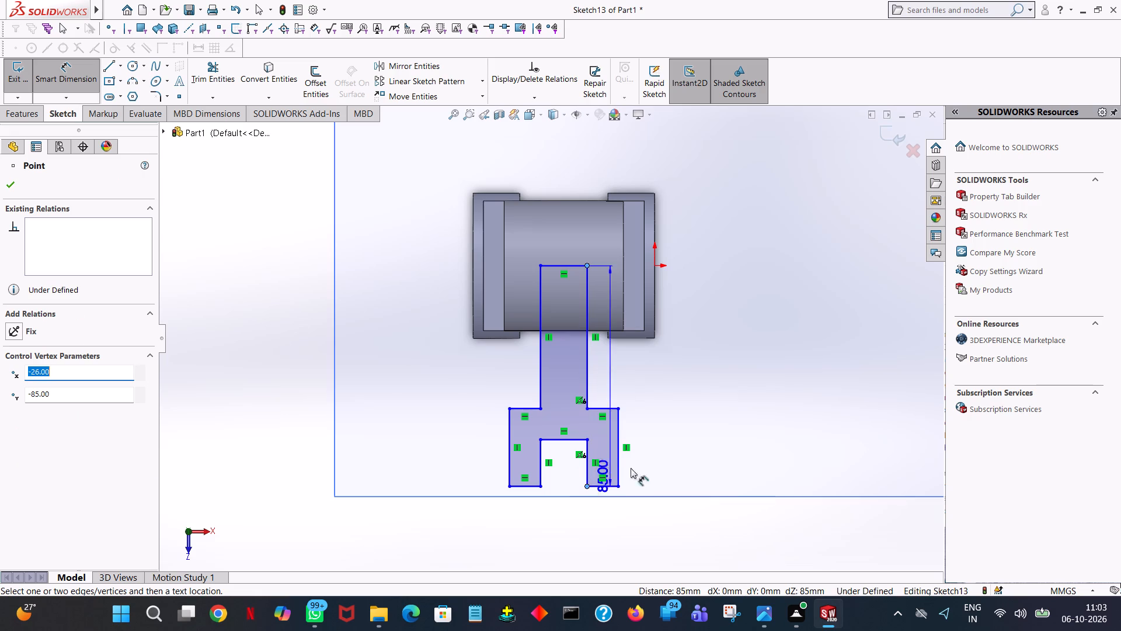
{"action": "left_click", "coordinate": [696, 445]}
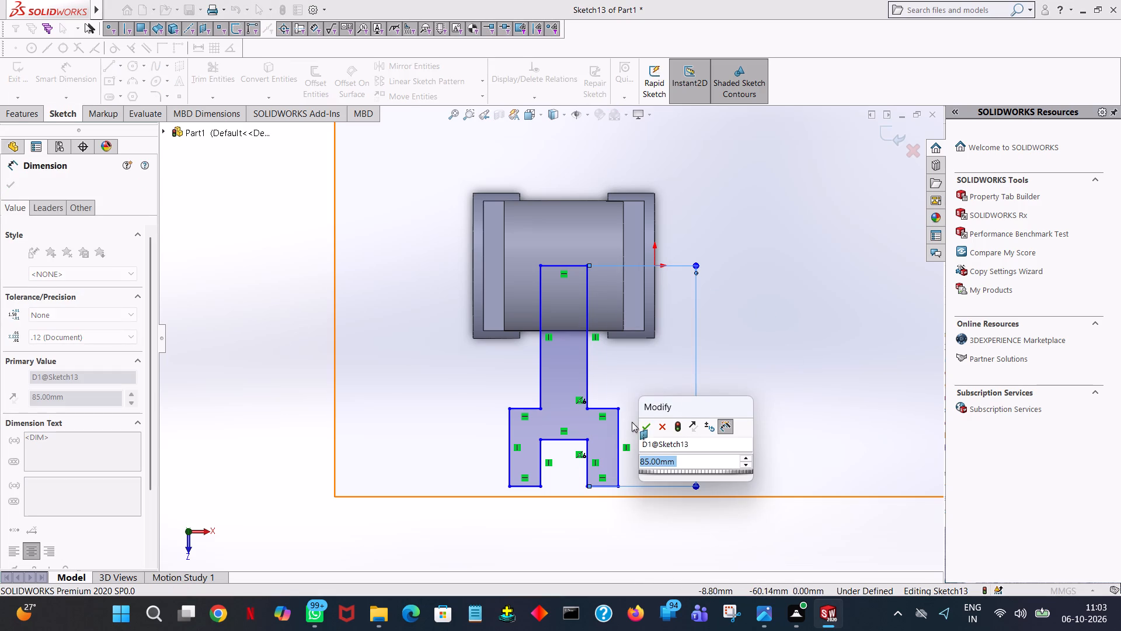
{"action": "left_click", "coordinate": [642, 424]}
{"action": "left_click", "coordinate": [748, 283]}
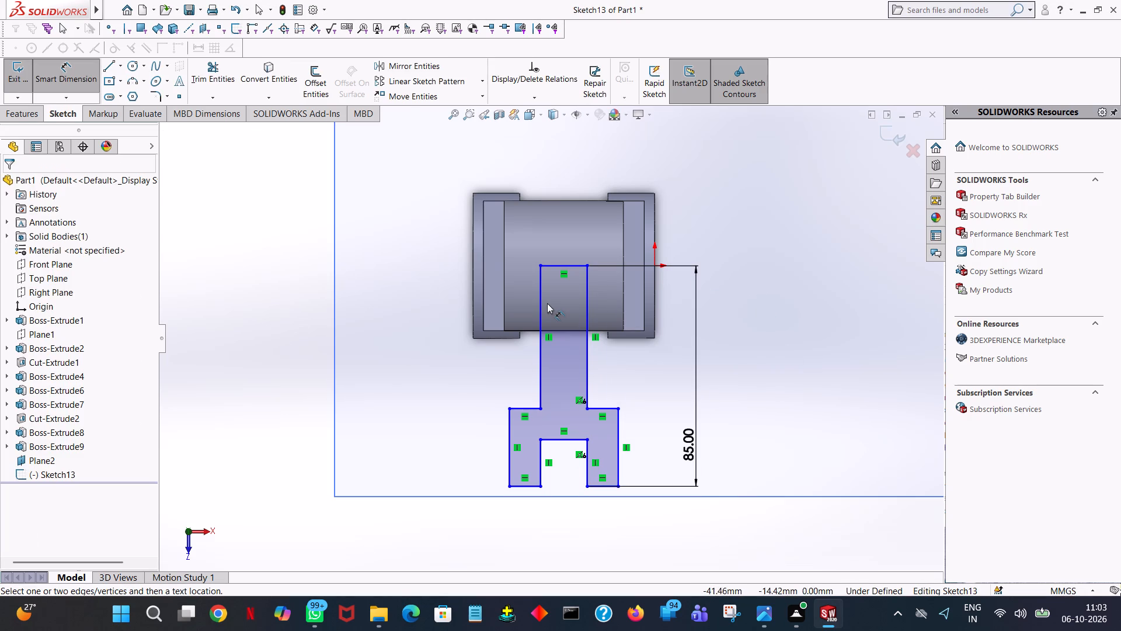
{"action": "left_click", "coordinate": [538, 295]}
{"action": "left_click", "coordinate": [423, 284]}
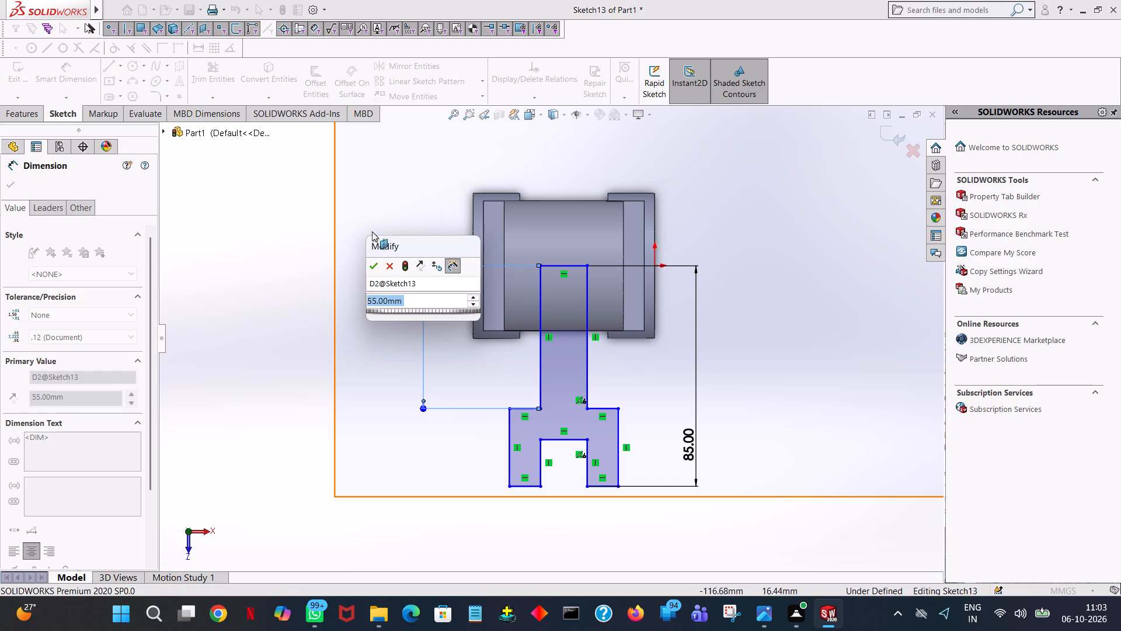
{"action": "left_click", "coordinate": [368, 272]}
{"action": "left_click", "coordinate": [295, 237]}
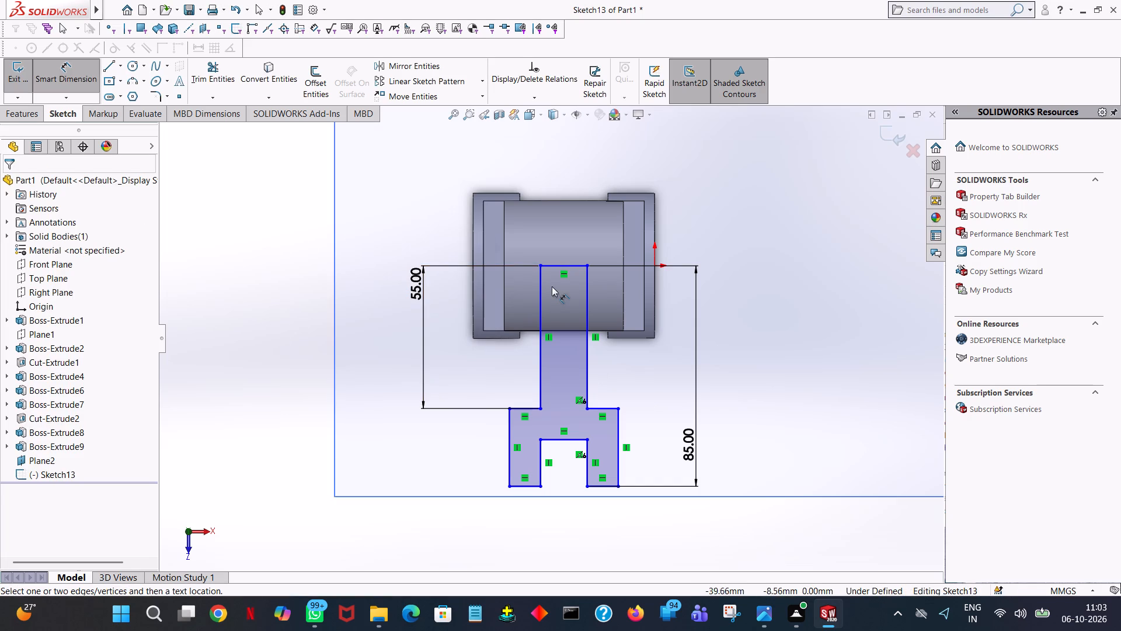
Dimension the arm's width along its upper edge and the width of the gap between the prongs.
{"action": "left_click", "coordinate": [572, 264]}
{"action": "left_click", "coordinate": [566, 193]}
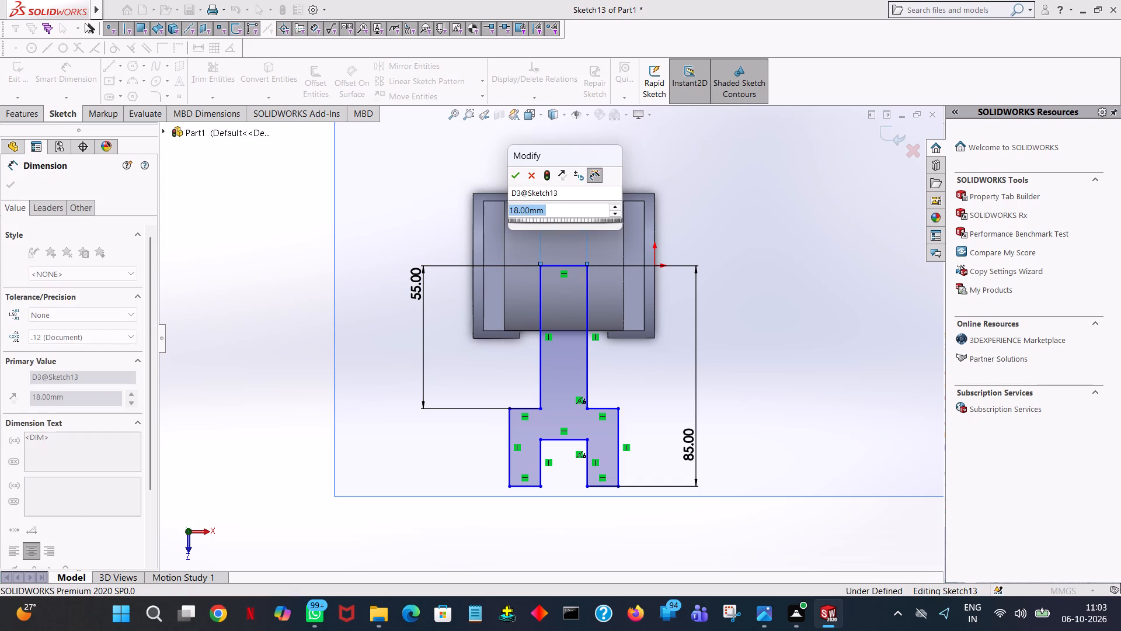
{"action": "left_click", "coordinate": [520, 178]}
{"action": "left_click", "coordinate": [408, 189]}
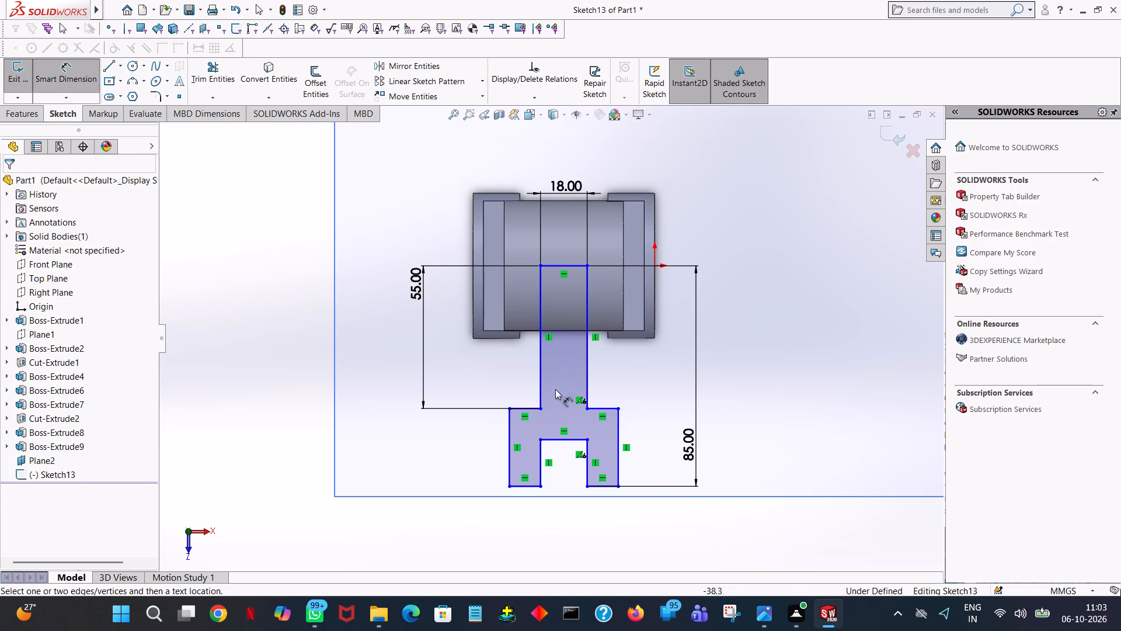
{"action": "left_click", "coordinate": [559, 438]}
{"action": "left_click", "coordinate": [559, 514]}
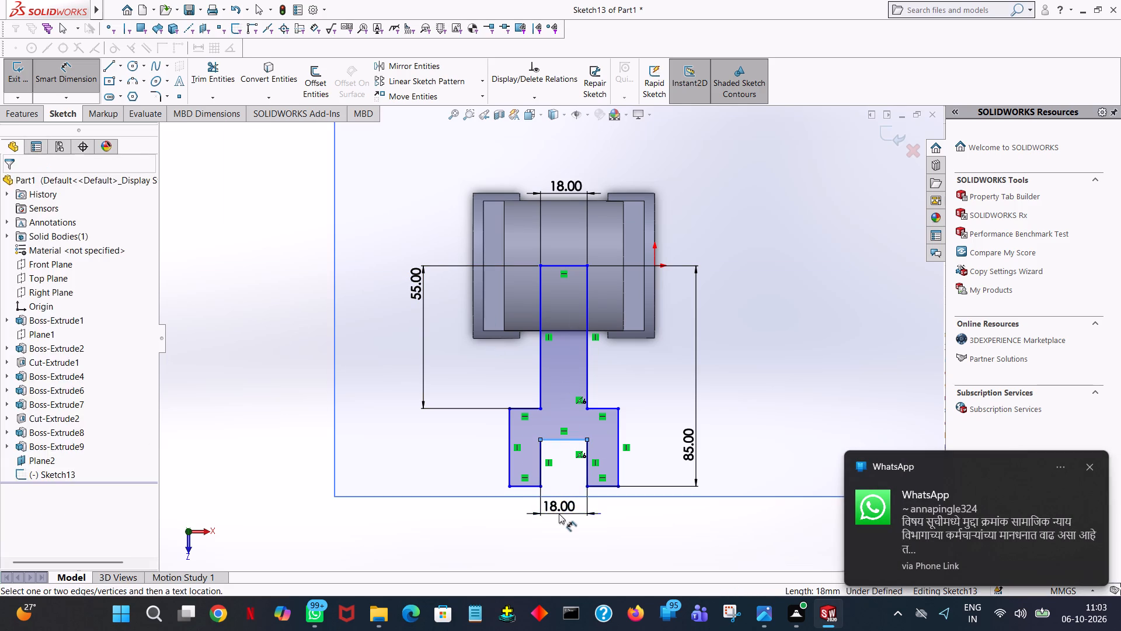
{"action": "left_click", "coordinate": [506, 495]}
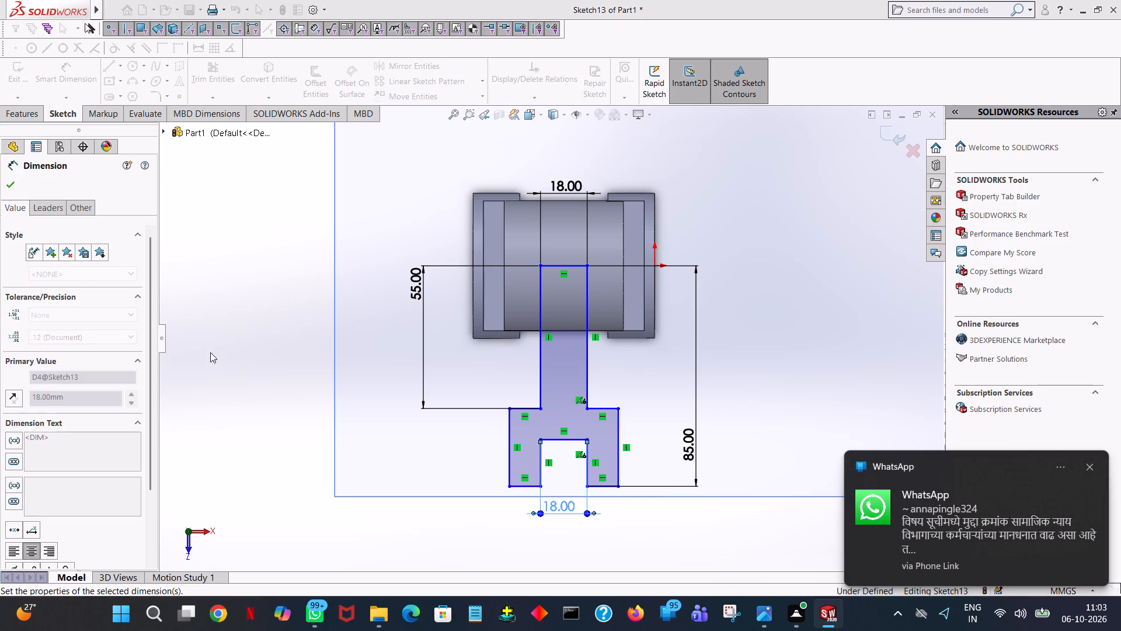
{"action": "left_click", "coordinate": [291, 323]}
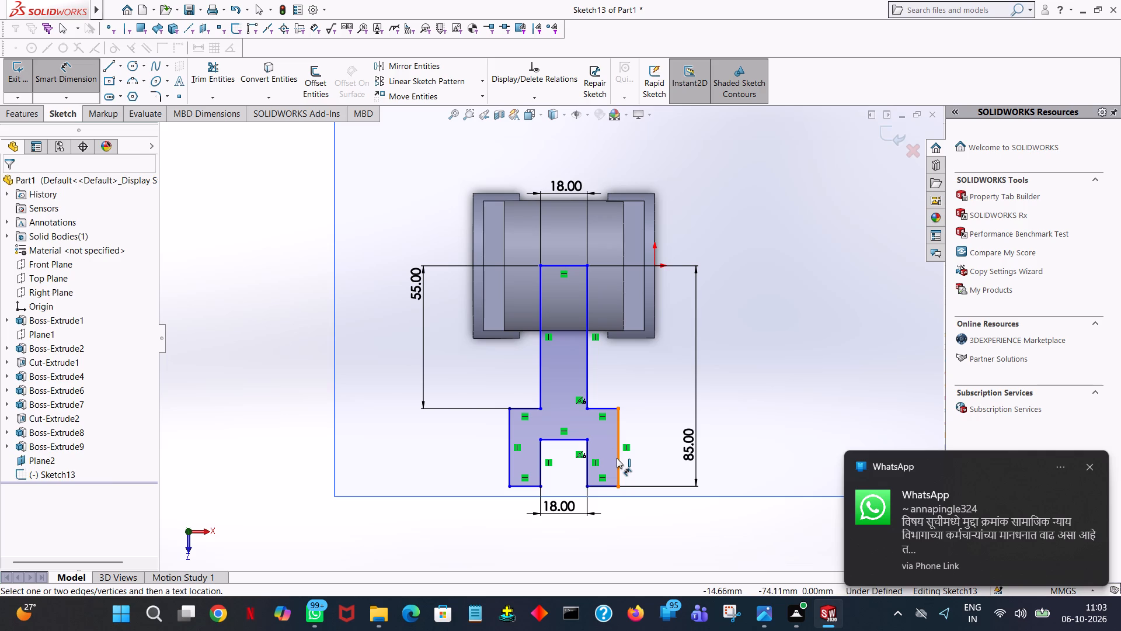
Dimension the outer vertical edges of both prongs and the shoulder width of the prong farther from the origin.
{"action": "left_click", "coordinate": [617, 458]}
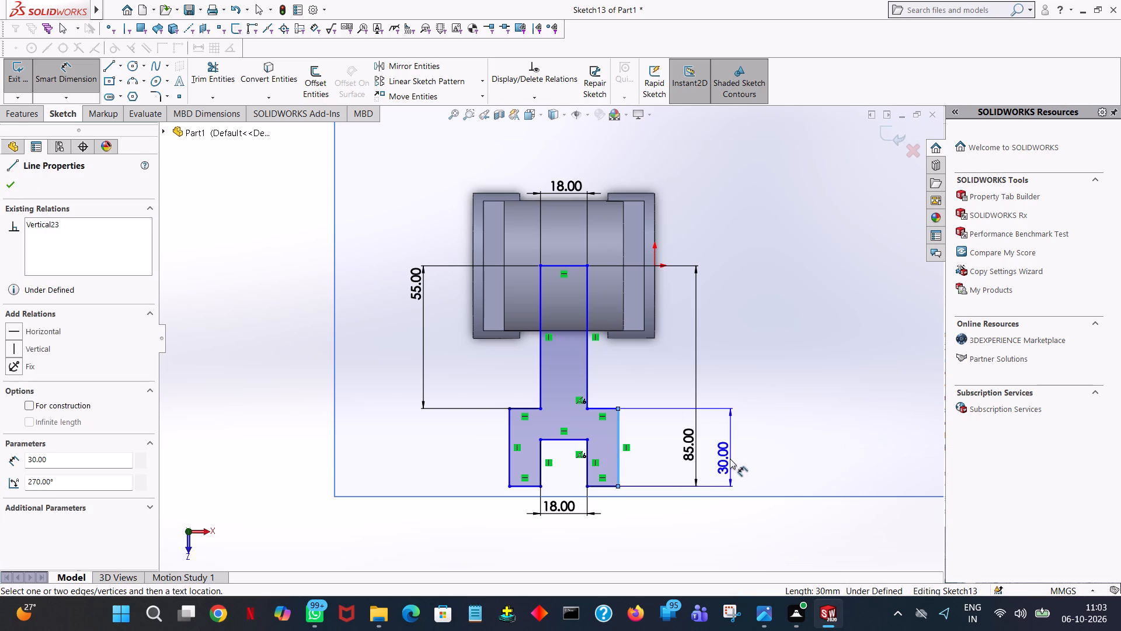
{"action": "left_click", "coordinate": [752, 449]}
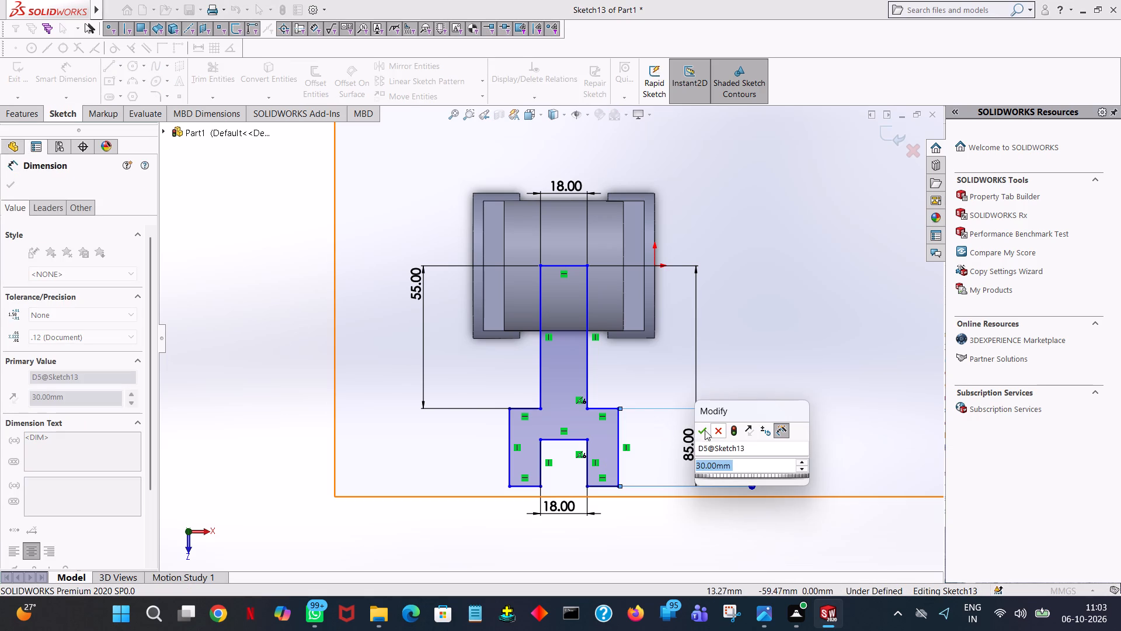
{"action": "left_click", "coordinate": [699, 437]}
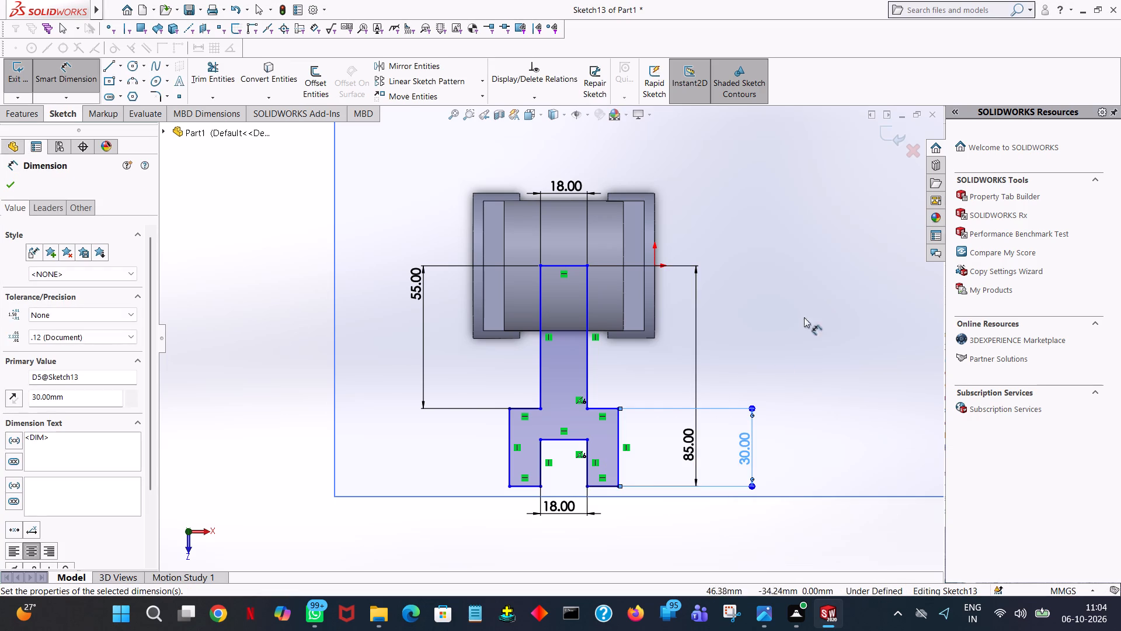
{"action": "left_click", "coordinate": [506, 445]}
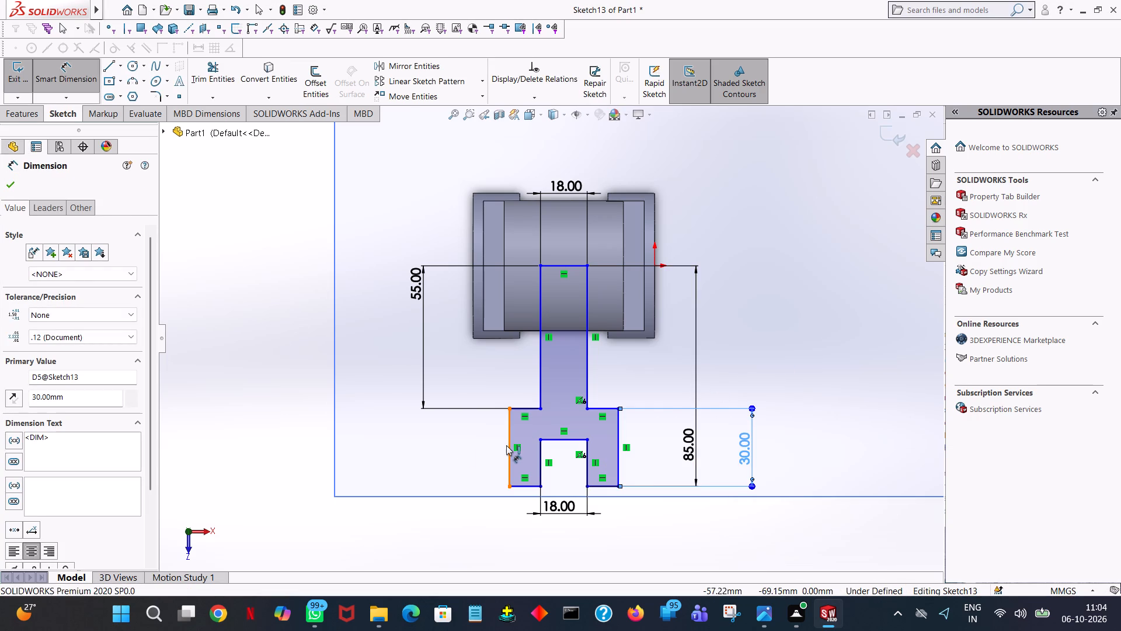
{"action": "left_click", "coordinate": [438, 446]}
{"action": "left_click", "coordinate": [389, 431]}
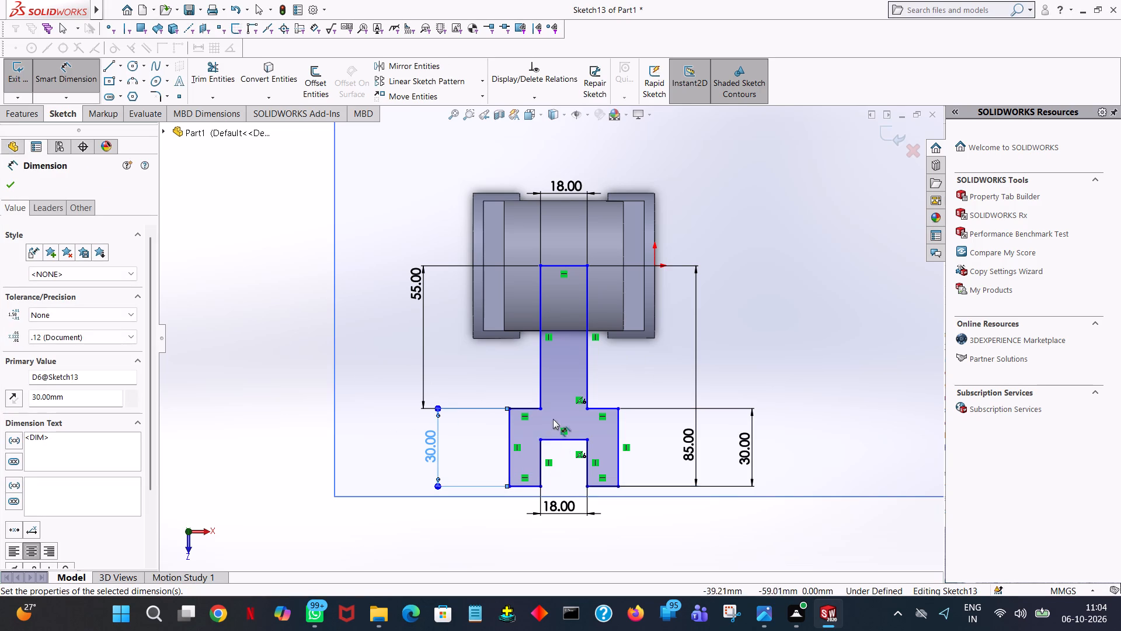
{"action": "left_click", "coordinate": [531, 410]}
{"action": "left_click", "coordinate": [513, 387]}
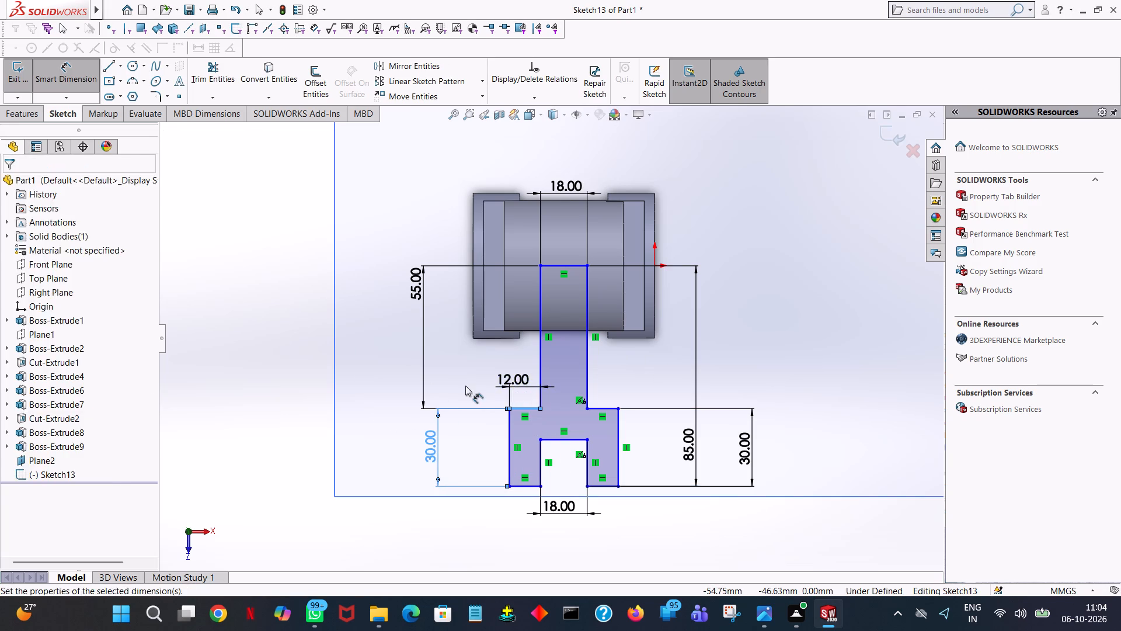
{"action": "left_click", "coordinate": [468, 369]}
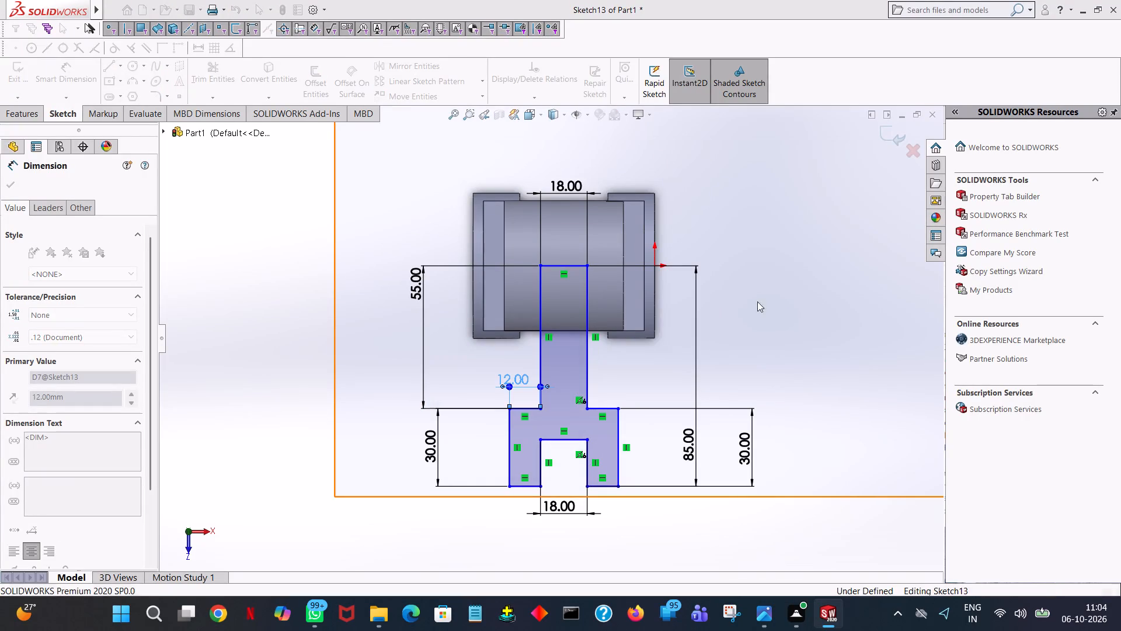
{"action": "left_click", "coordinate": [784, 297]}
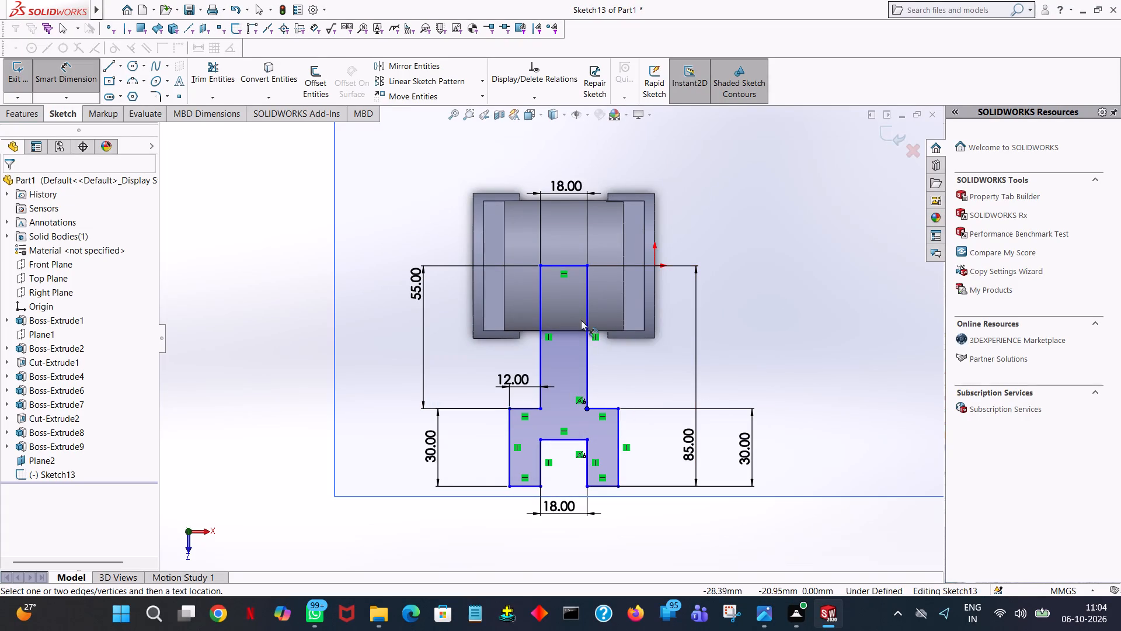
Dimension the horizontal distance from the arm's nearer vertical edge to the origin.
{"action": "left_click", "coordinate": [586, 349]}
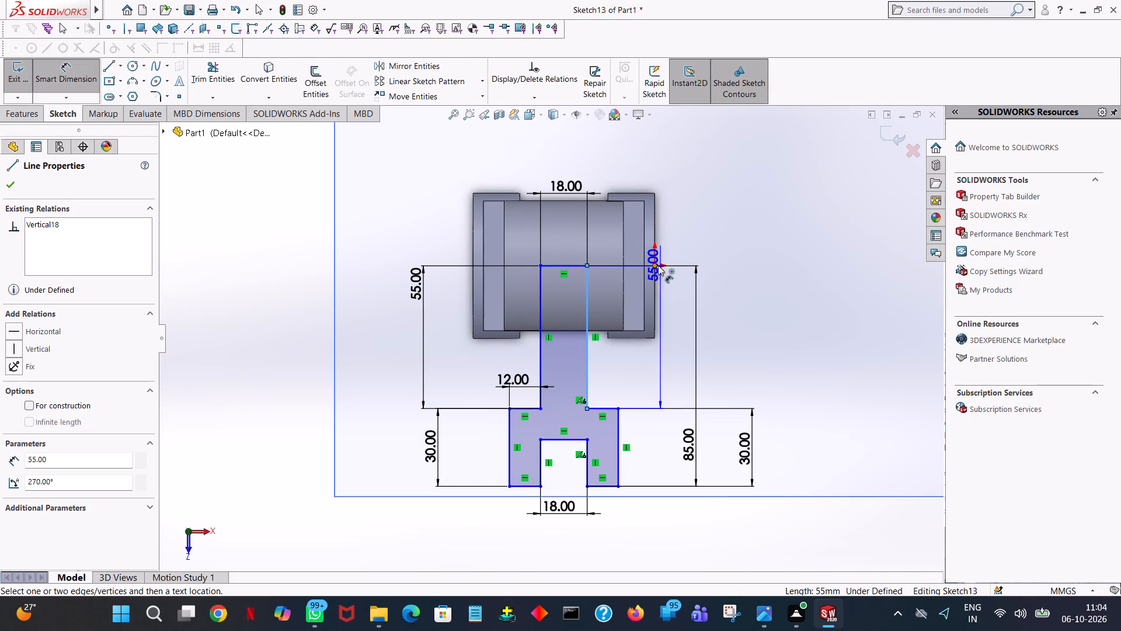
{"action": "left_click", "coordinate": [658, 265]}
{"action": "left_click", "coordinate": [731, 258]}
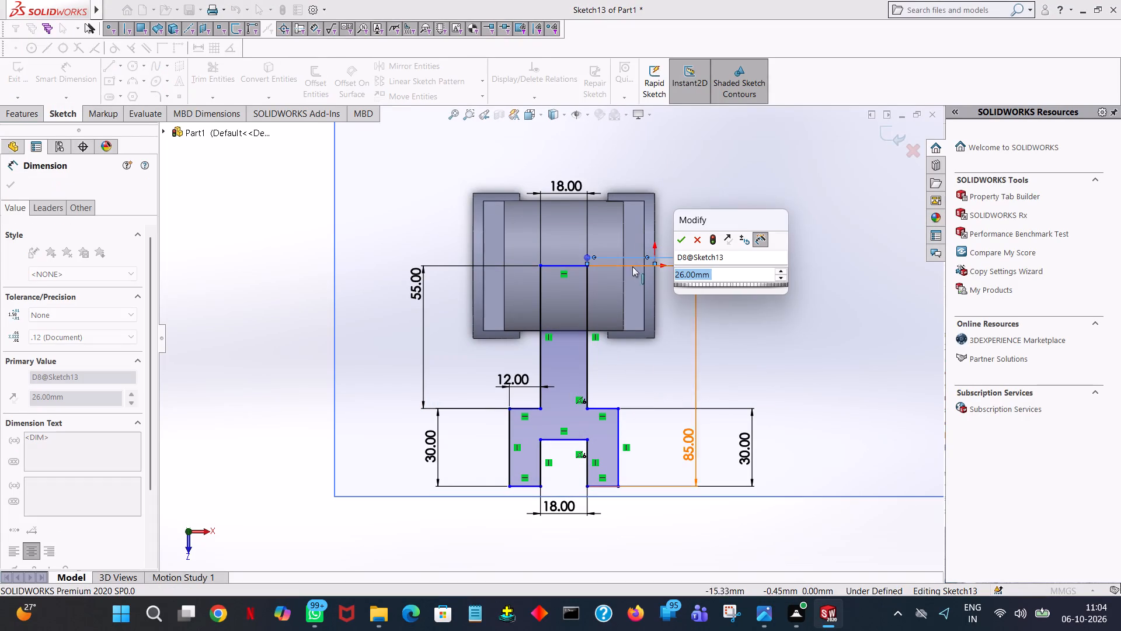
{"action": "left_click", "coordinate": [684, 244]}
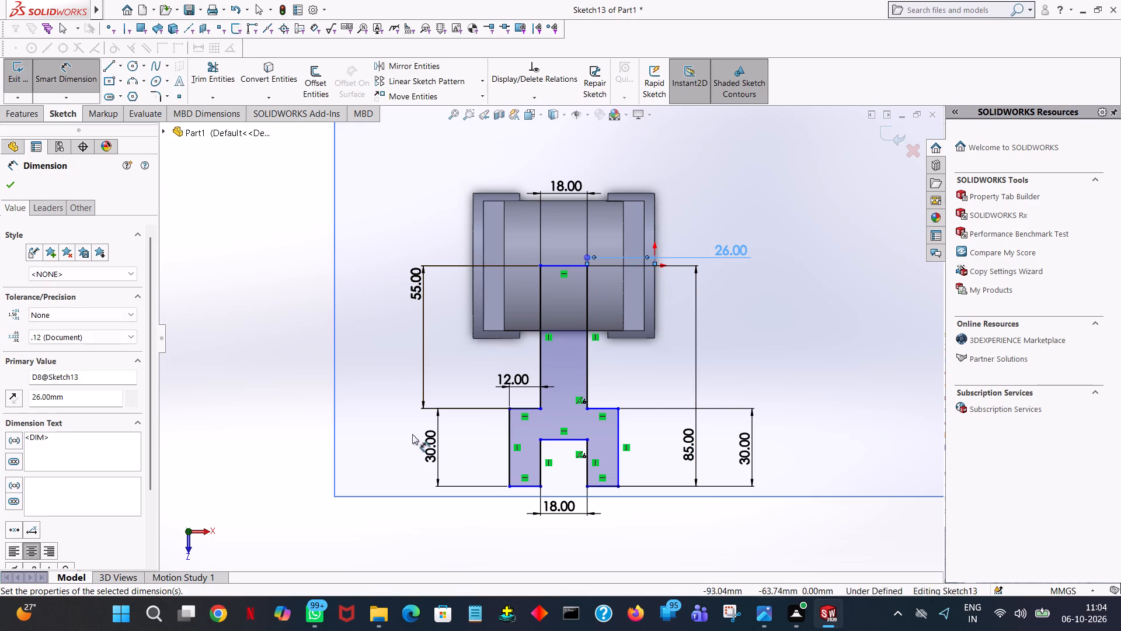
Dimension the vertical distance from the origin to the horizontal edge that closes the gap between the prongs.
{"action": "left_click", "coordinate": [556, 437]}
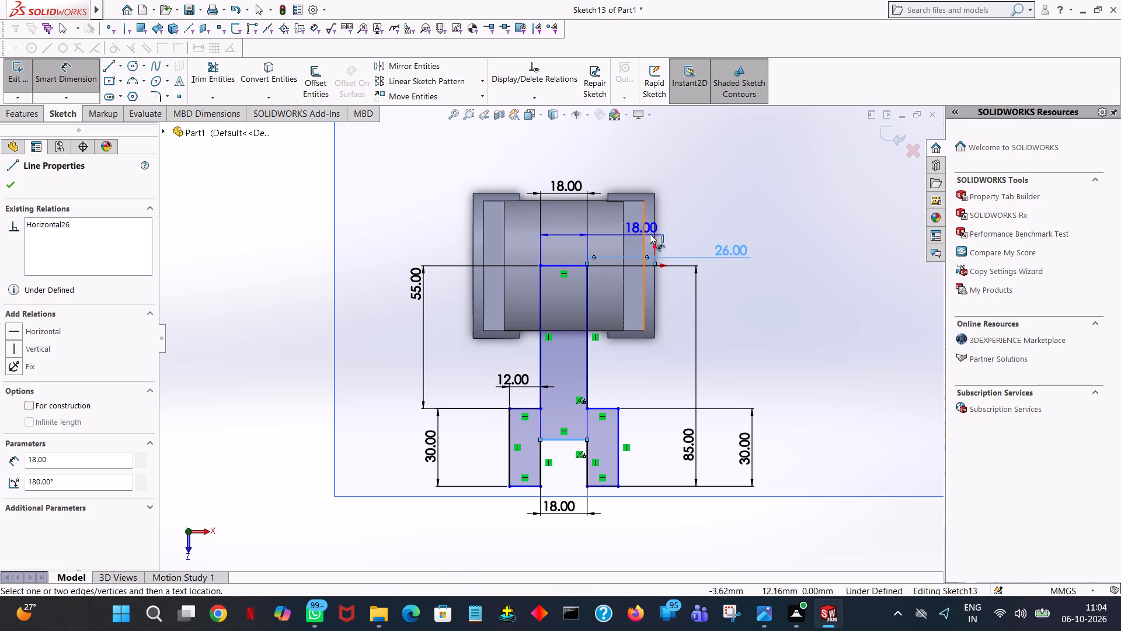
{"action": "left_click", "coordinate": [655, 264]}
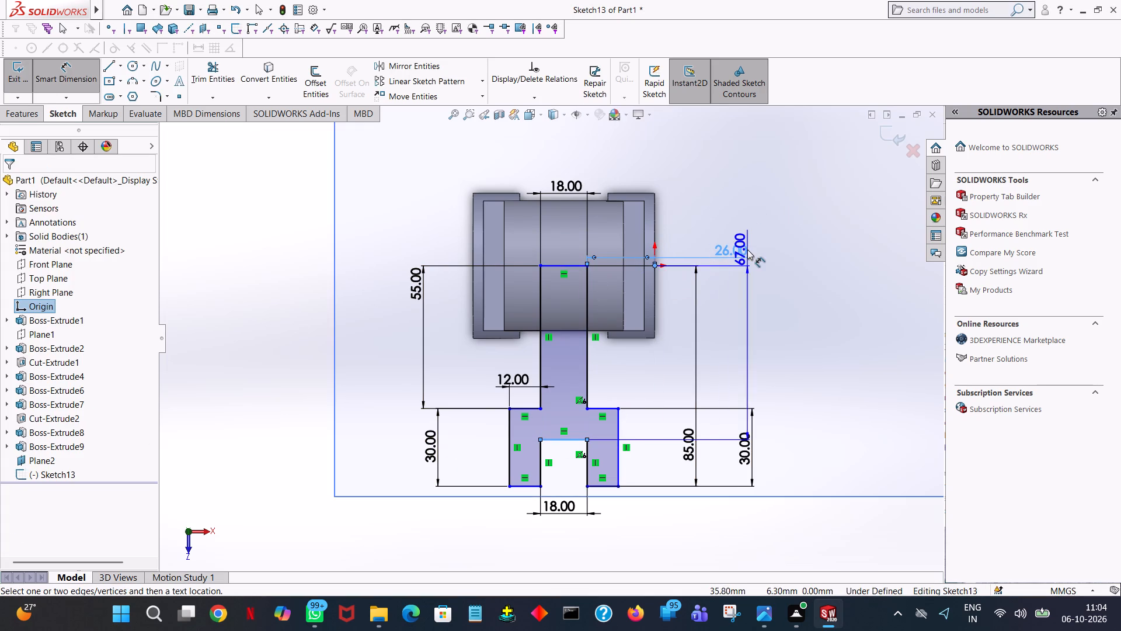
{"action": "left_click", "coordinate": [753, 248]}
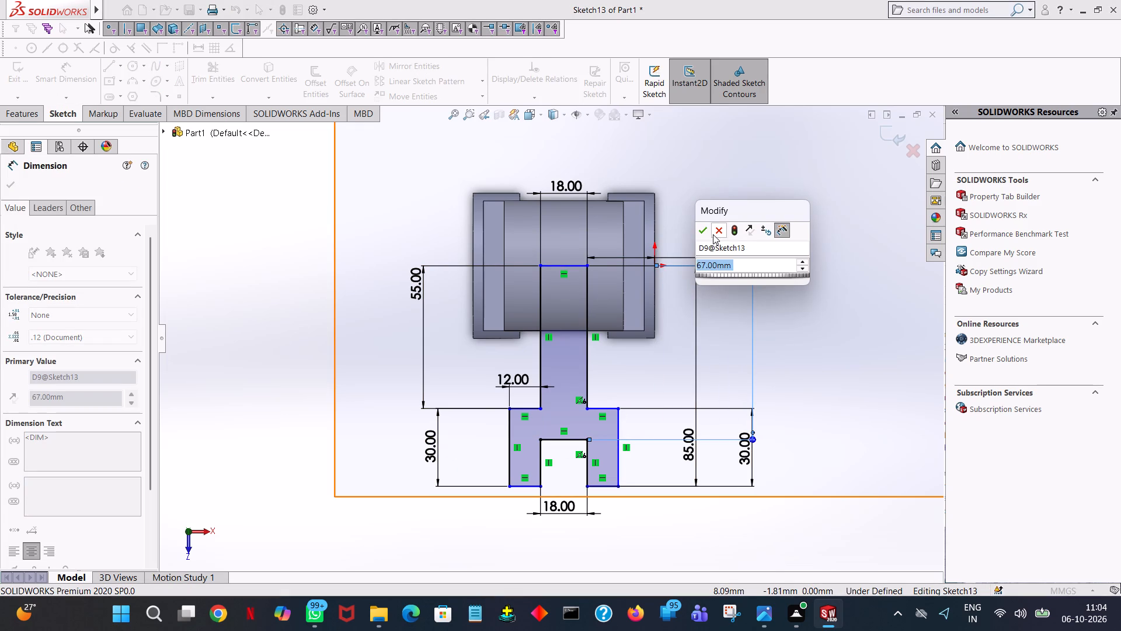
{"action": "left_click", "coordinate": [699, 235]}
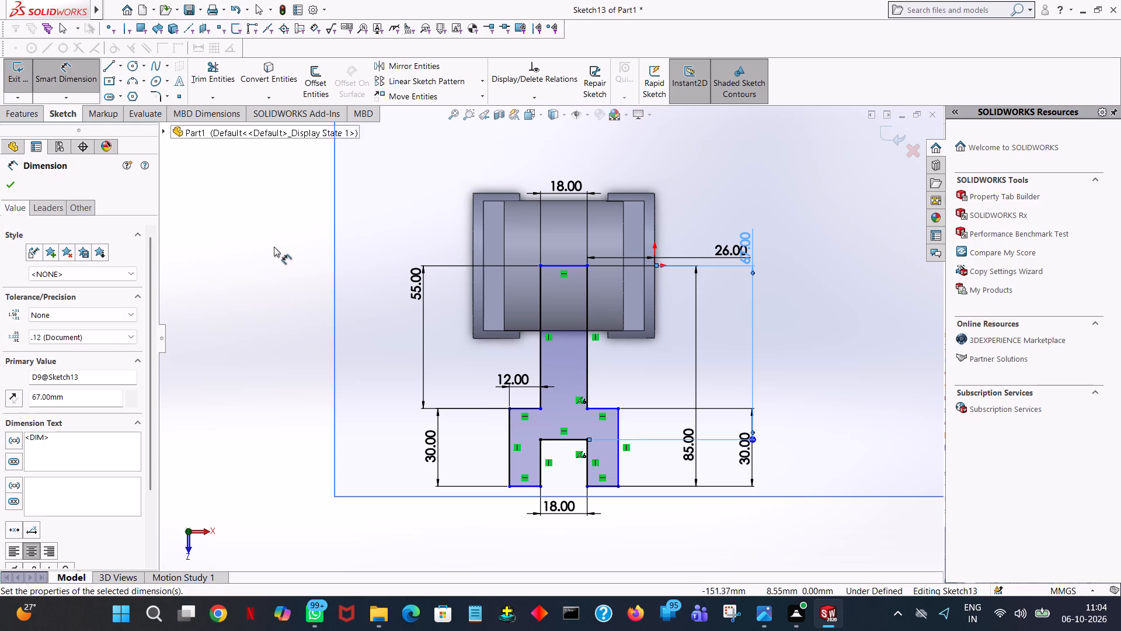
{"action": "left_click", "coordinate": [283, 247]}
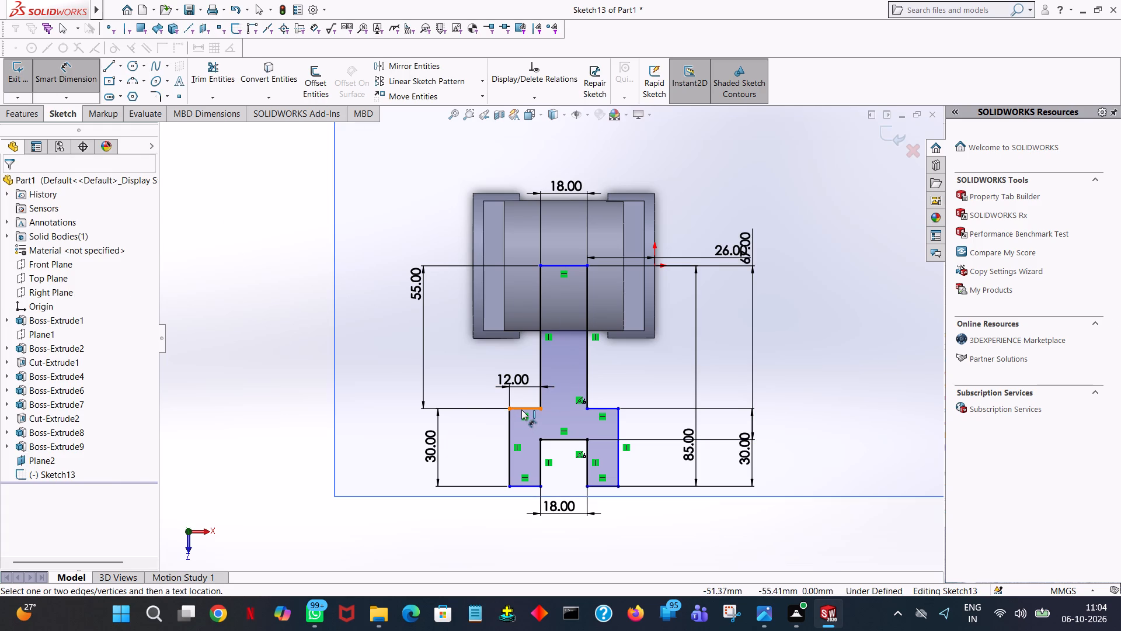
Dimension the vertical distance between the shoulder edge of the prong farther from the origin and the closed edge of the gap.
{"action": "left_click", "coordinate": [521, 410]}
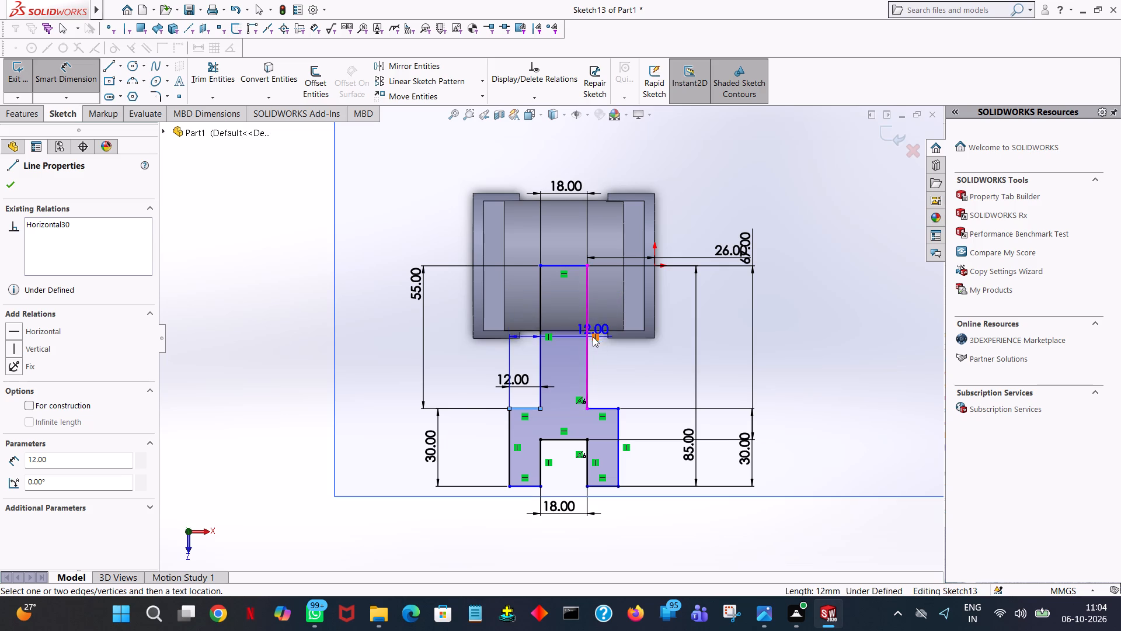
{"action": "left_click", "coordinate": [572, 441]}
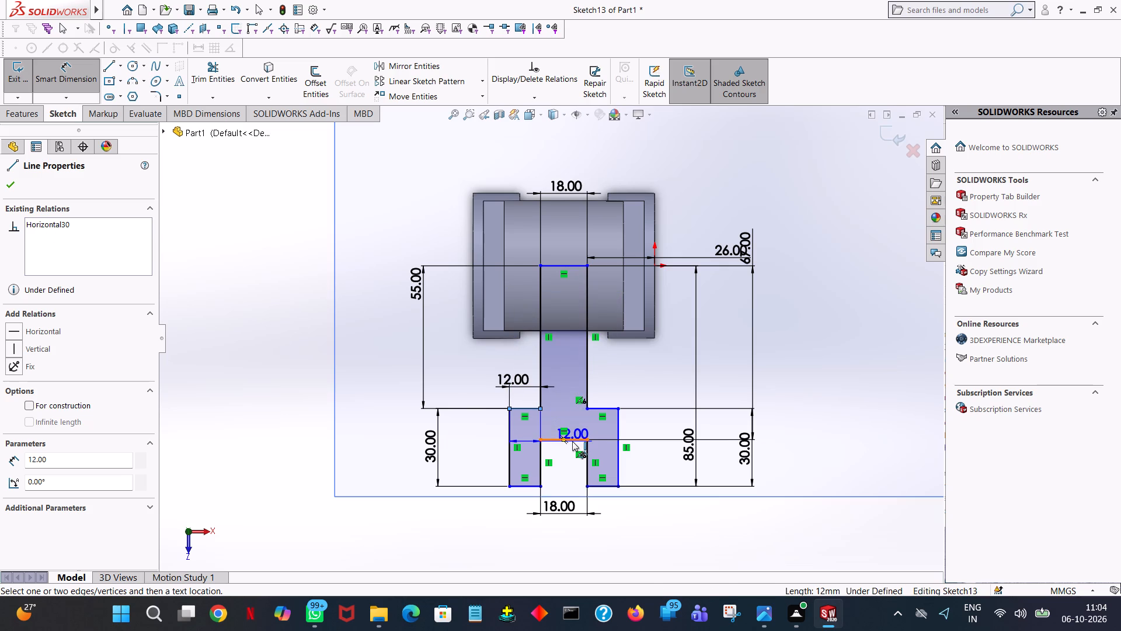
{"action": "left_click", "coordinate": [434, 412]}
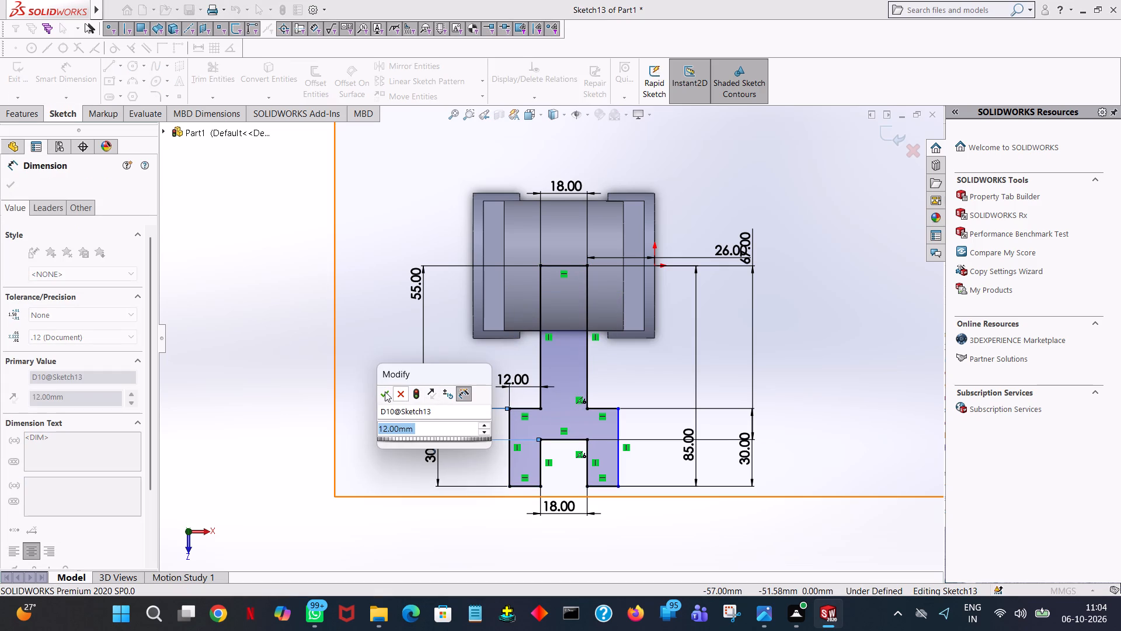
{"action": "left_click", "coordinate": [385, 391]}
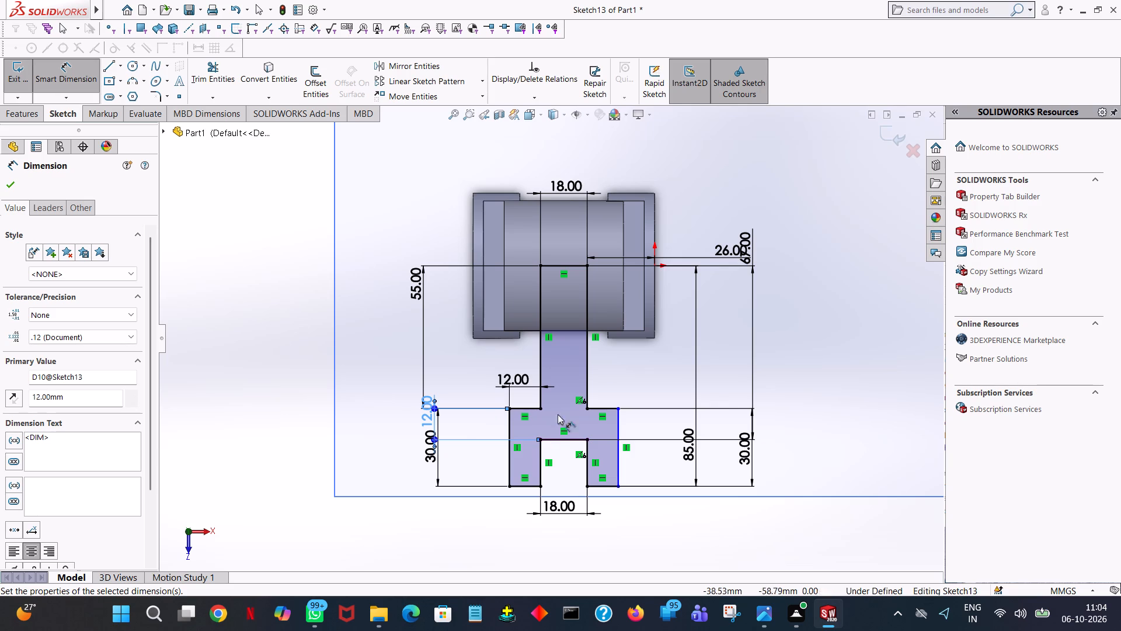
Dimension the fork's overall width between the outer vertical edges of the two prongs.
{"action": "left_click", "coordinate": [615, 438]}
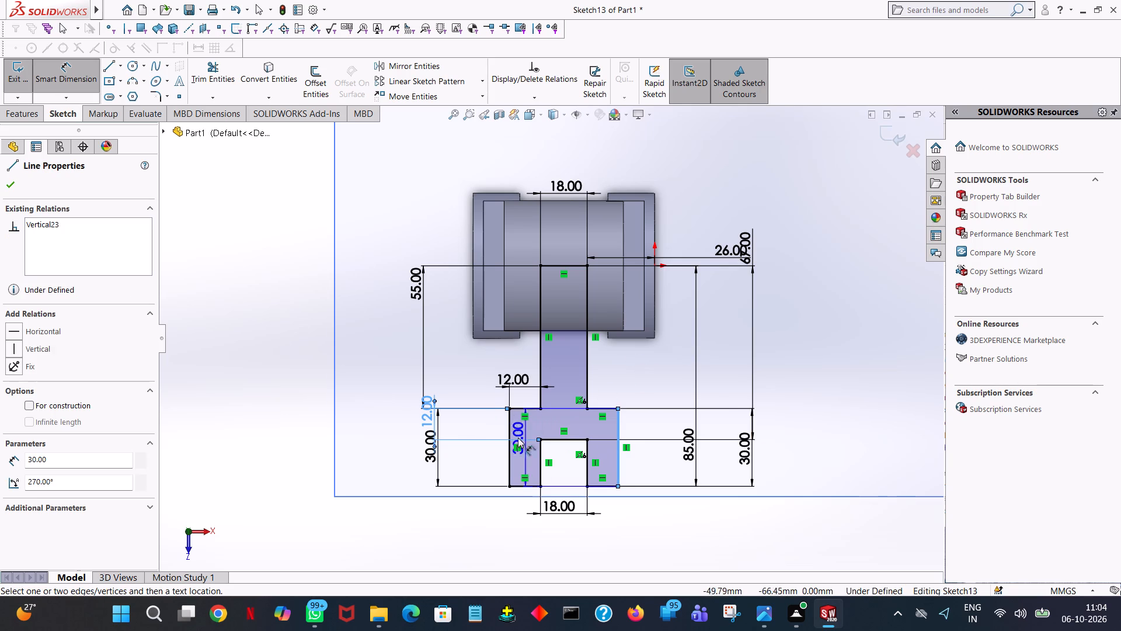
{"action": "left_click", "coordinate": [508, 452]}
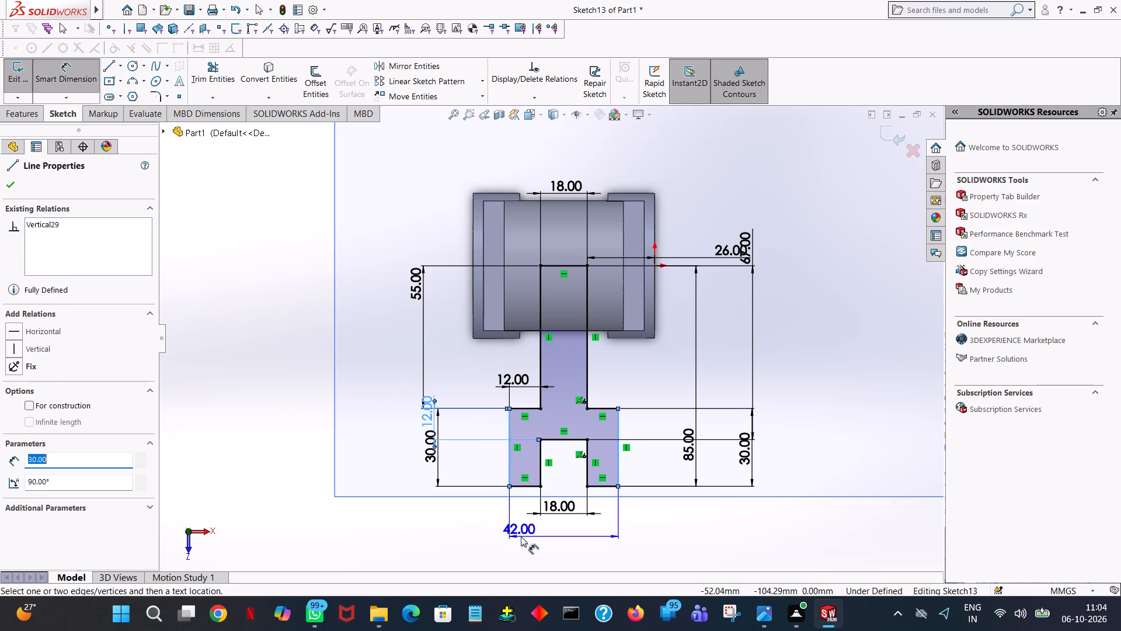
{"action": "left_click", "coordinate": [521, 536]}
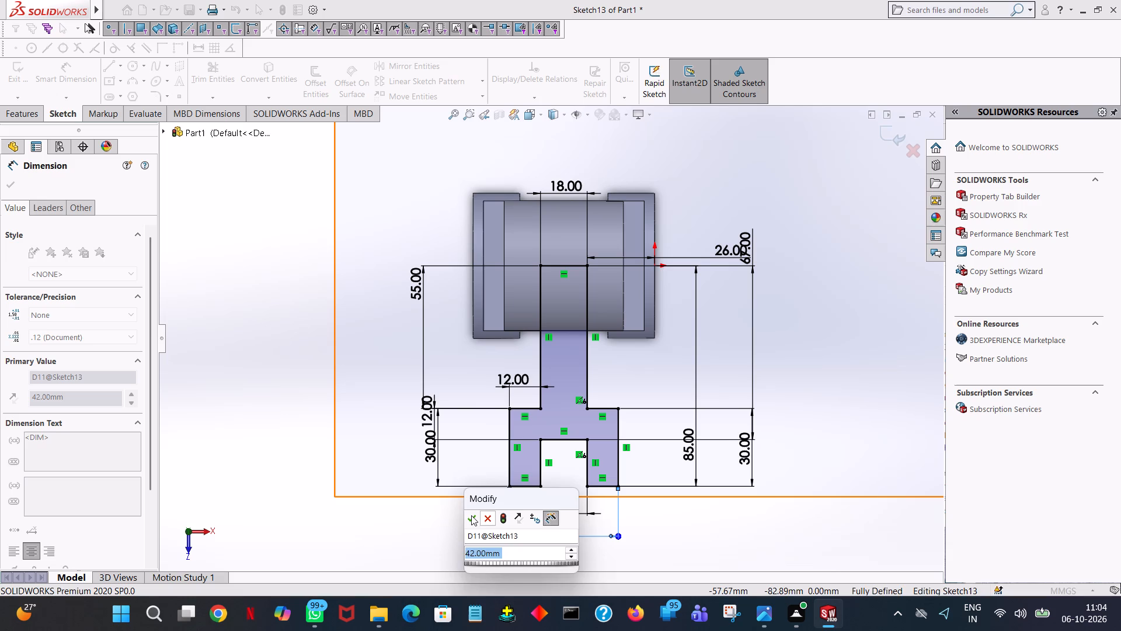
{"action": "left_click", "coordinate": [471, 515]}
{"action": "left_click", "coordinate": [305, 238]}
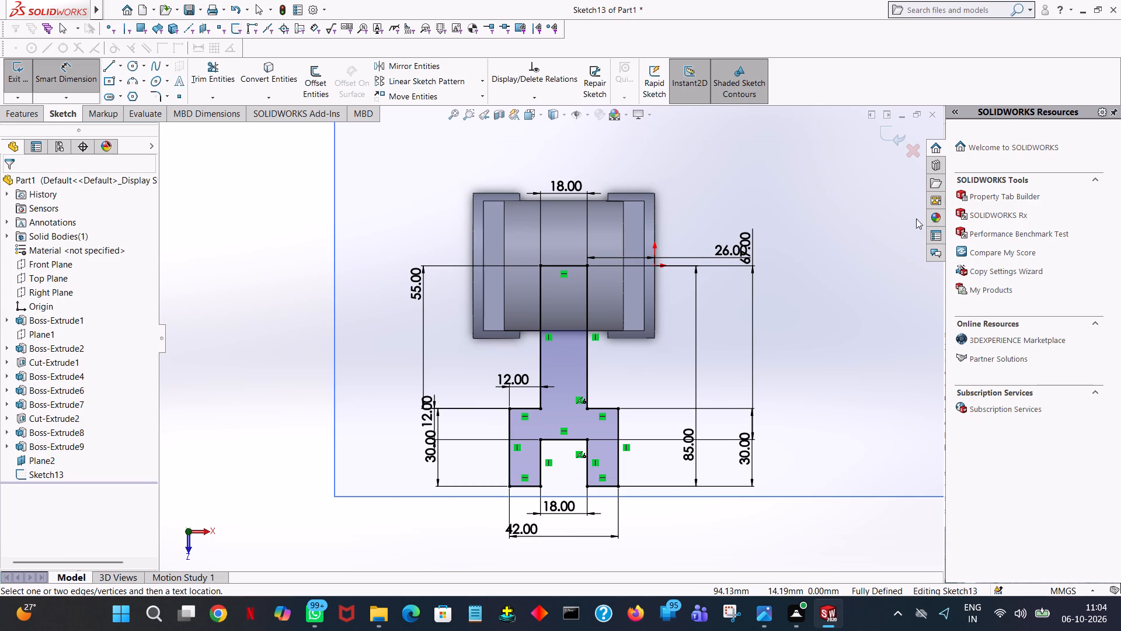
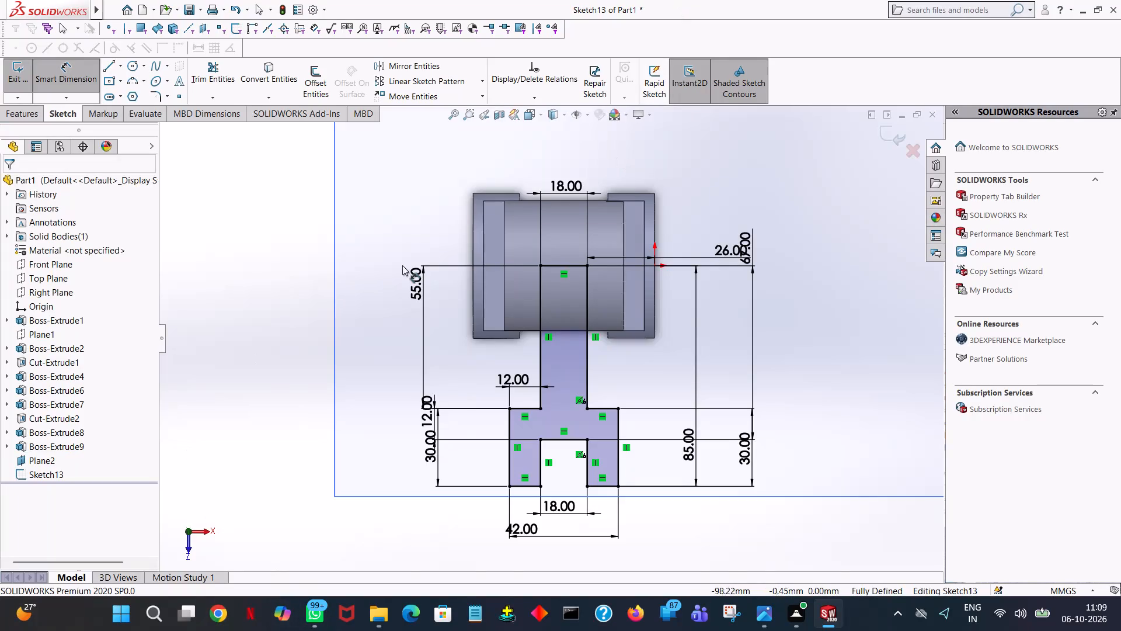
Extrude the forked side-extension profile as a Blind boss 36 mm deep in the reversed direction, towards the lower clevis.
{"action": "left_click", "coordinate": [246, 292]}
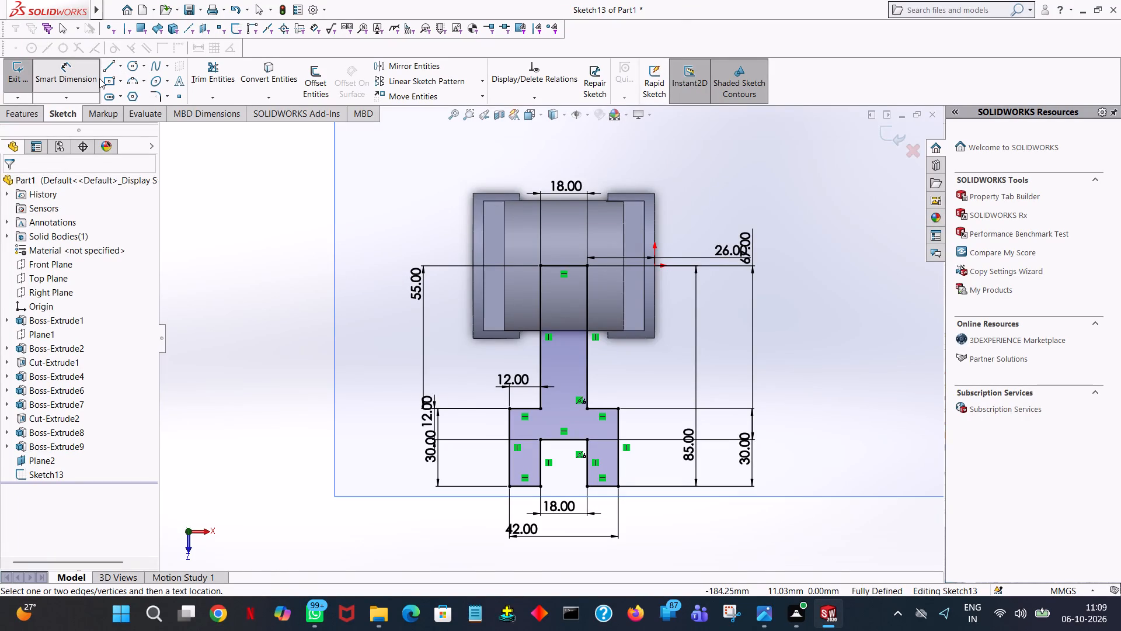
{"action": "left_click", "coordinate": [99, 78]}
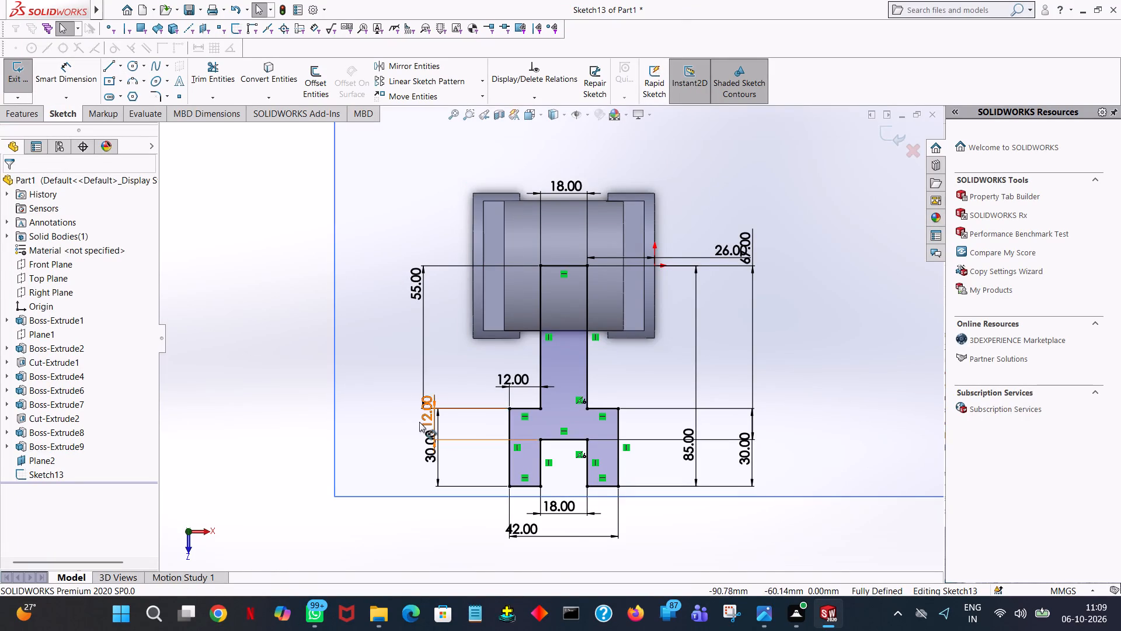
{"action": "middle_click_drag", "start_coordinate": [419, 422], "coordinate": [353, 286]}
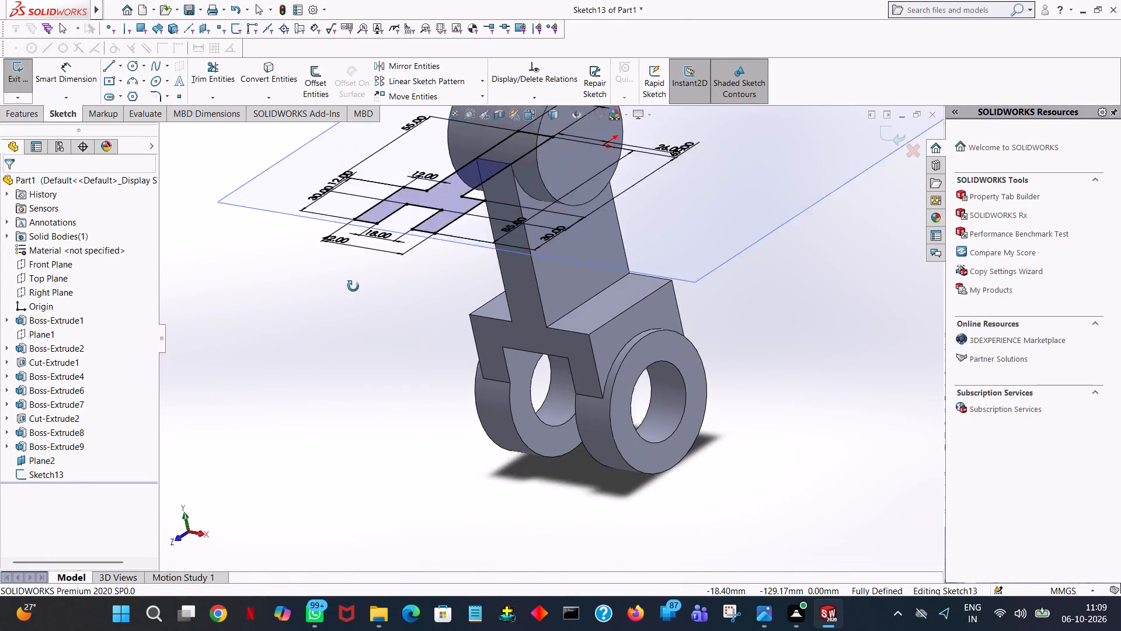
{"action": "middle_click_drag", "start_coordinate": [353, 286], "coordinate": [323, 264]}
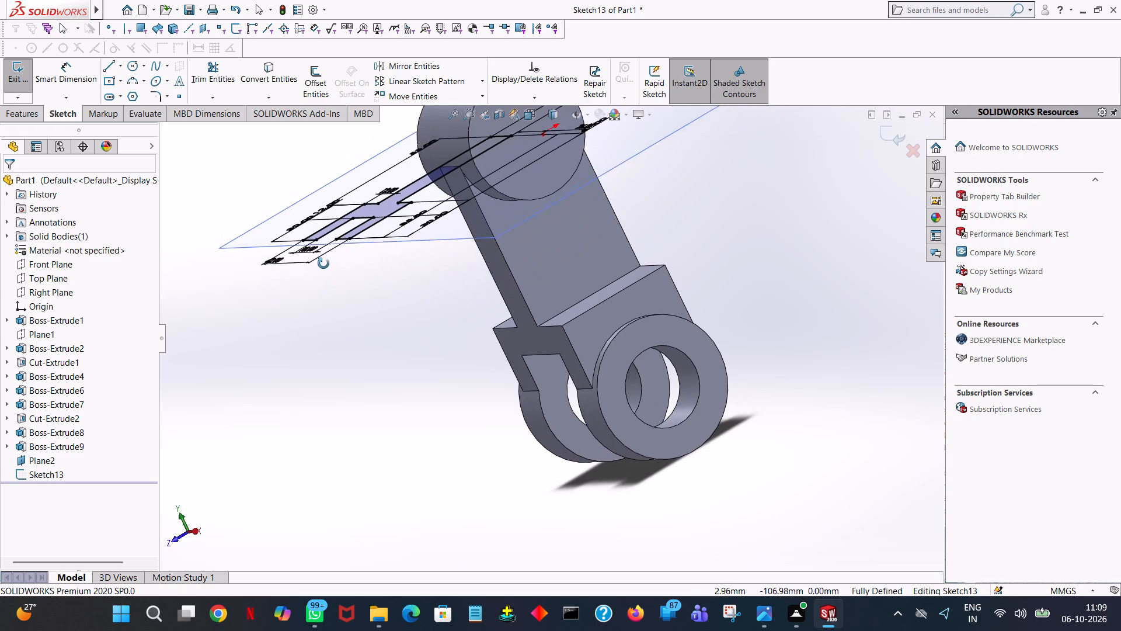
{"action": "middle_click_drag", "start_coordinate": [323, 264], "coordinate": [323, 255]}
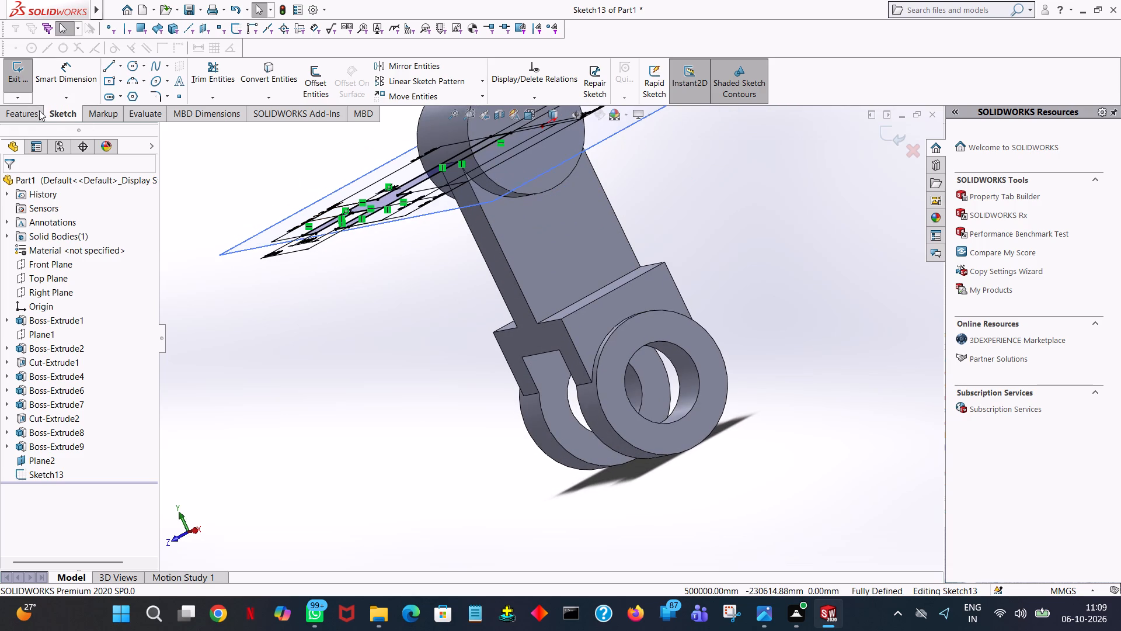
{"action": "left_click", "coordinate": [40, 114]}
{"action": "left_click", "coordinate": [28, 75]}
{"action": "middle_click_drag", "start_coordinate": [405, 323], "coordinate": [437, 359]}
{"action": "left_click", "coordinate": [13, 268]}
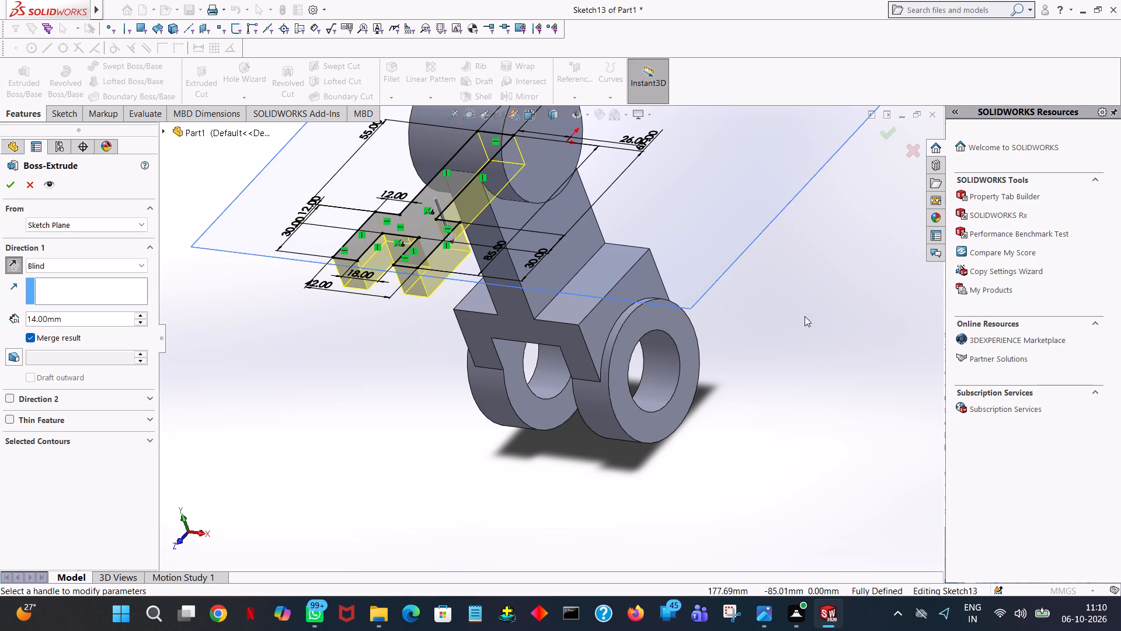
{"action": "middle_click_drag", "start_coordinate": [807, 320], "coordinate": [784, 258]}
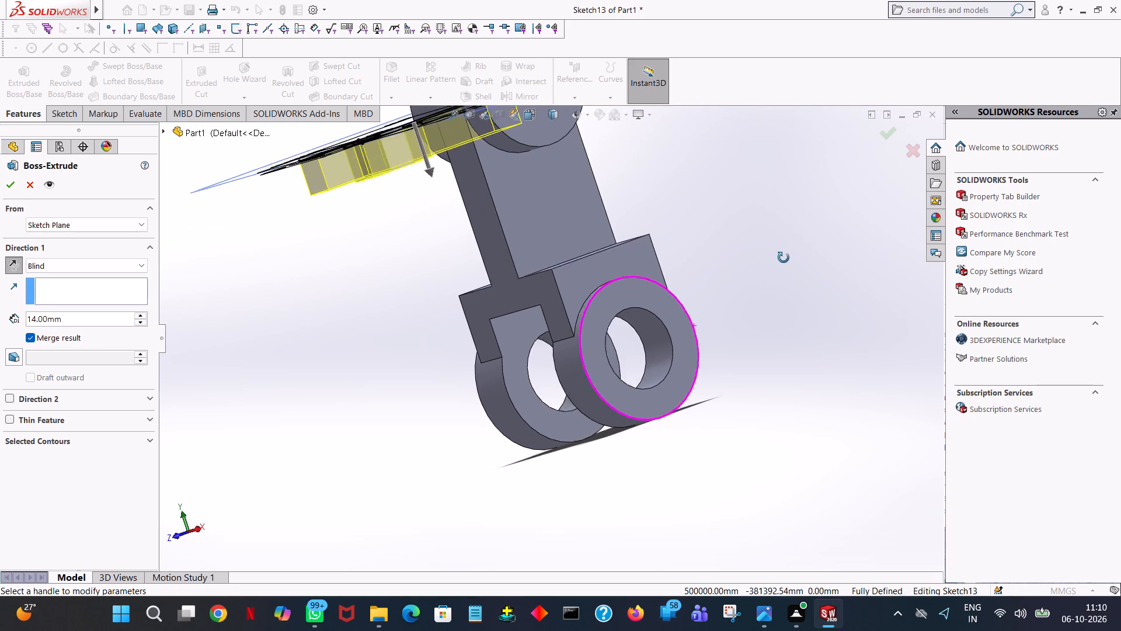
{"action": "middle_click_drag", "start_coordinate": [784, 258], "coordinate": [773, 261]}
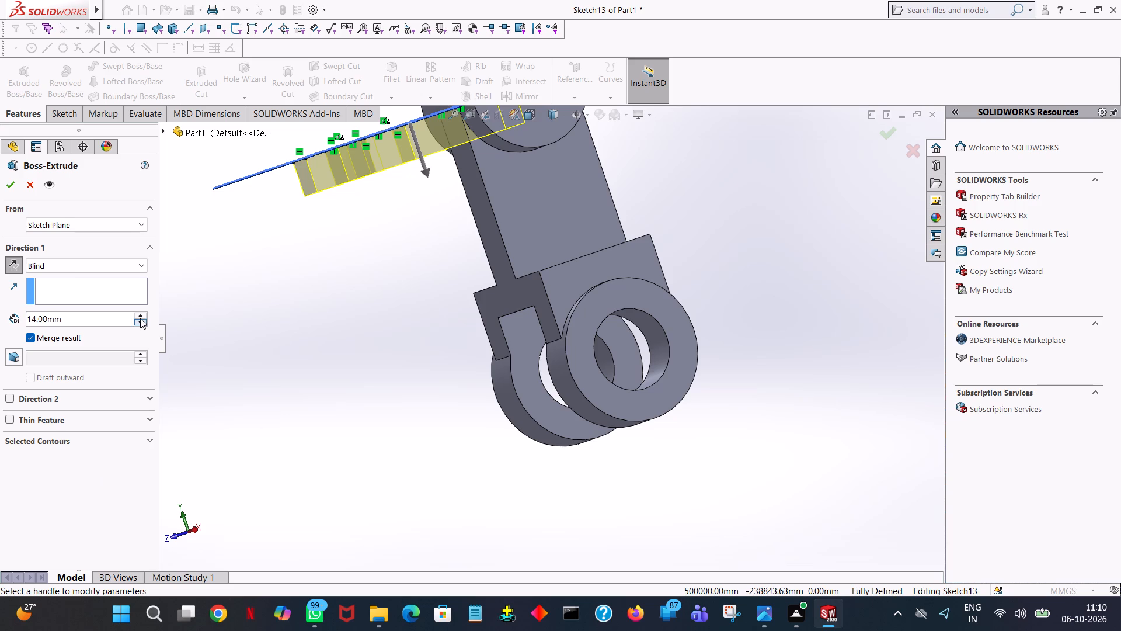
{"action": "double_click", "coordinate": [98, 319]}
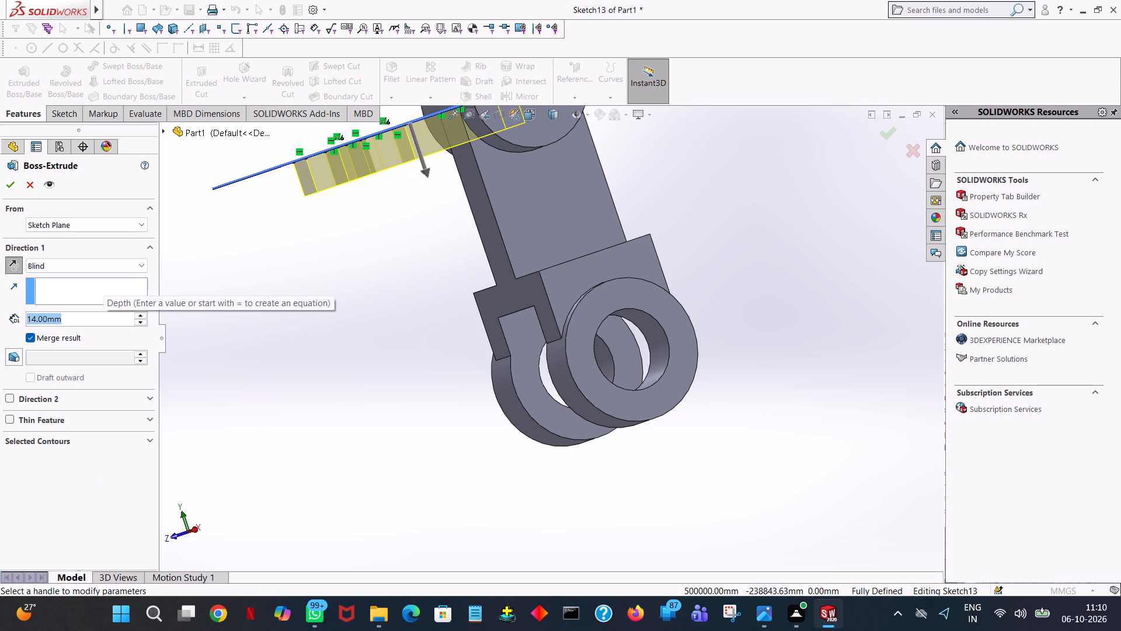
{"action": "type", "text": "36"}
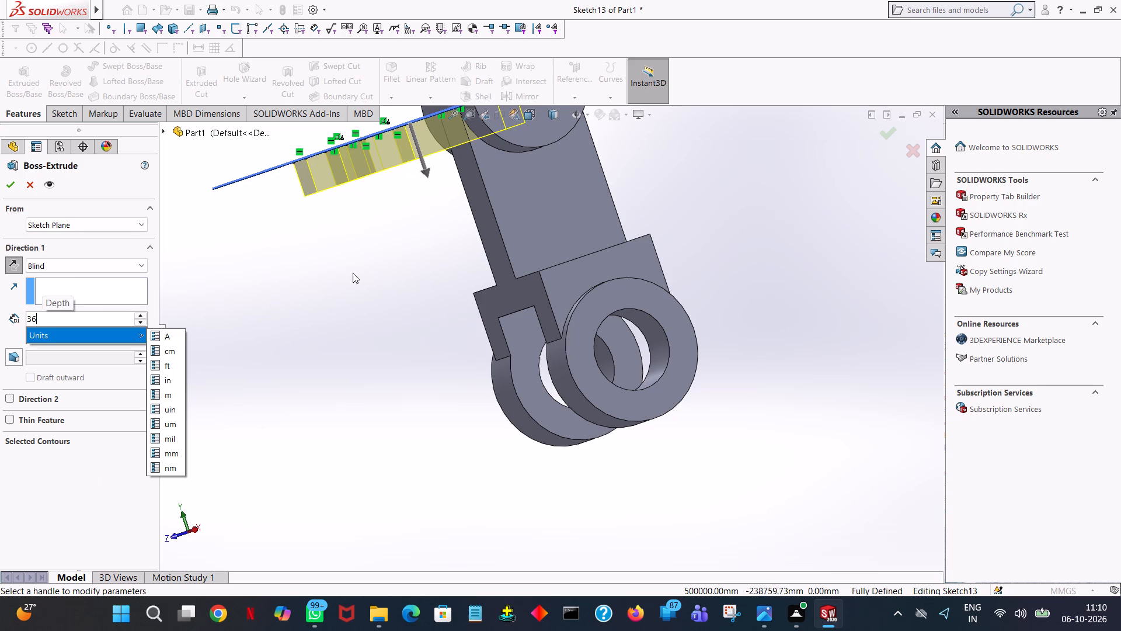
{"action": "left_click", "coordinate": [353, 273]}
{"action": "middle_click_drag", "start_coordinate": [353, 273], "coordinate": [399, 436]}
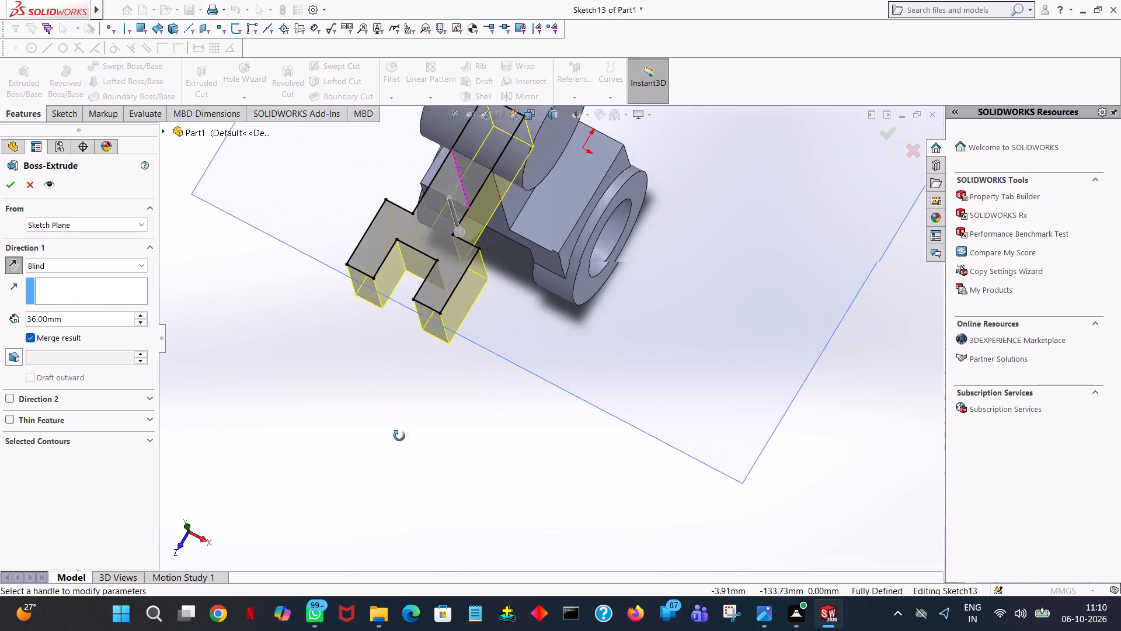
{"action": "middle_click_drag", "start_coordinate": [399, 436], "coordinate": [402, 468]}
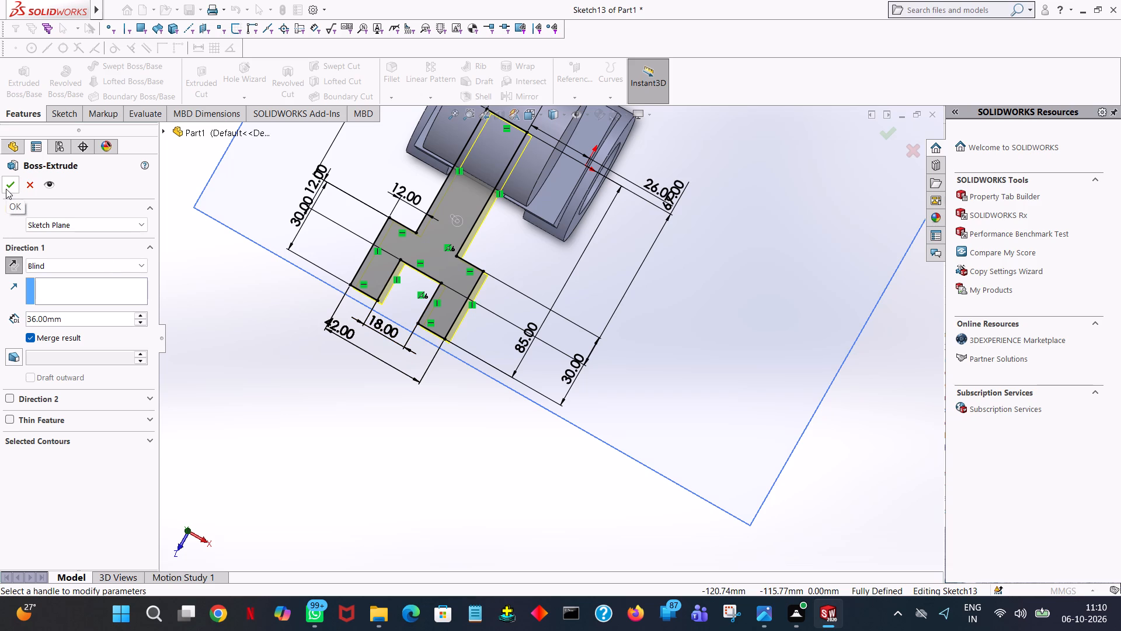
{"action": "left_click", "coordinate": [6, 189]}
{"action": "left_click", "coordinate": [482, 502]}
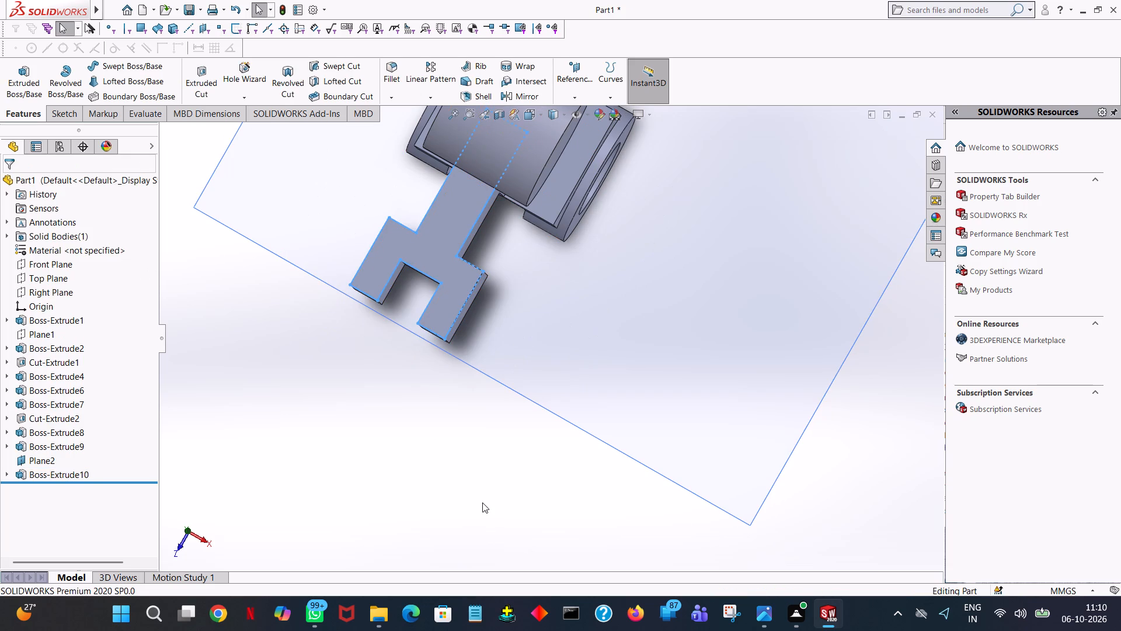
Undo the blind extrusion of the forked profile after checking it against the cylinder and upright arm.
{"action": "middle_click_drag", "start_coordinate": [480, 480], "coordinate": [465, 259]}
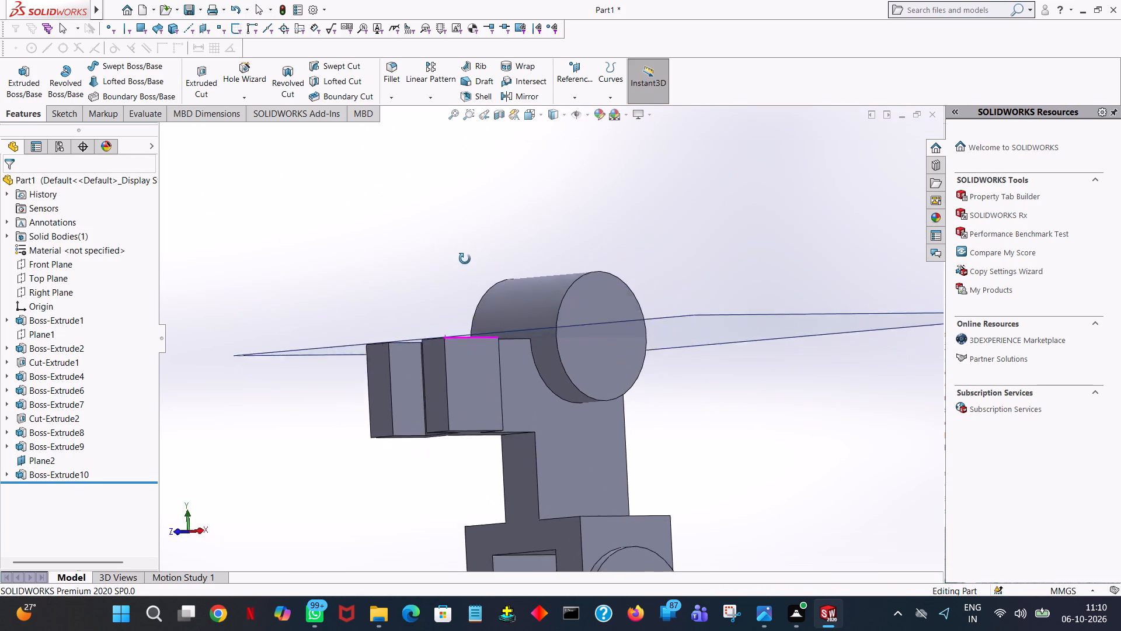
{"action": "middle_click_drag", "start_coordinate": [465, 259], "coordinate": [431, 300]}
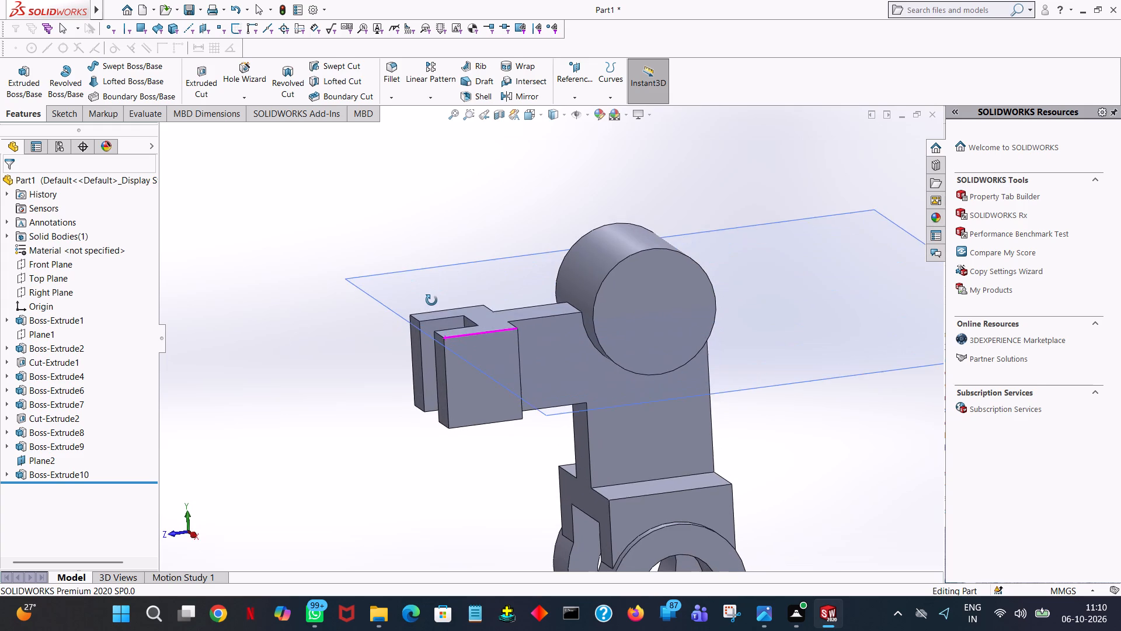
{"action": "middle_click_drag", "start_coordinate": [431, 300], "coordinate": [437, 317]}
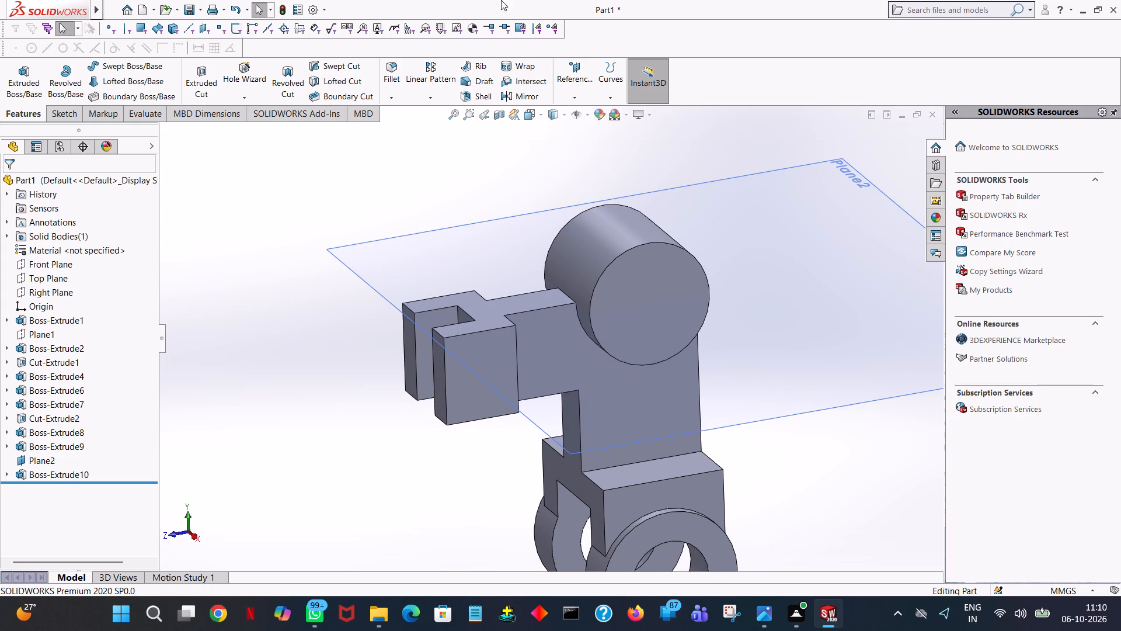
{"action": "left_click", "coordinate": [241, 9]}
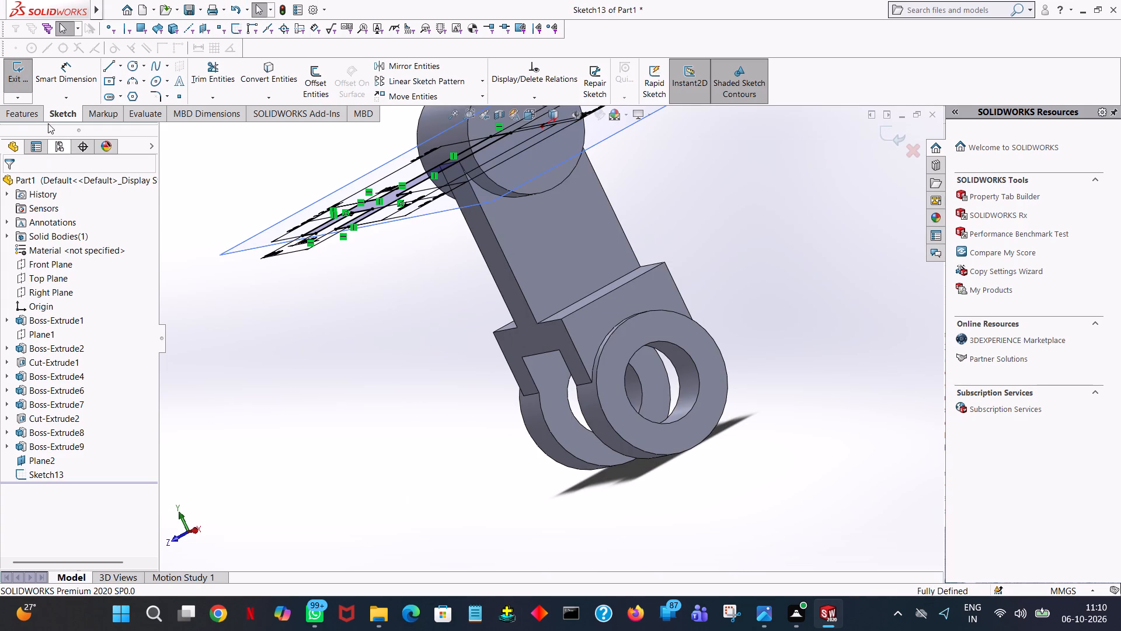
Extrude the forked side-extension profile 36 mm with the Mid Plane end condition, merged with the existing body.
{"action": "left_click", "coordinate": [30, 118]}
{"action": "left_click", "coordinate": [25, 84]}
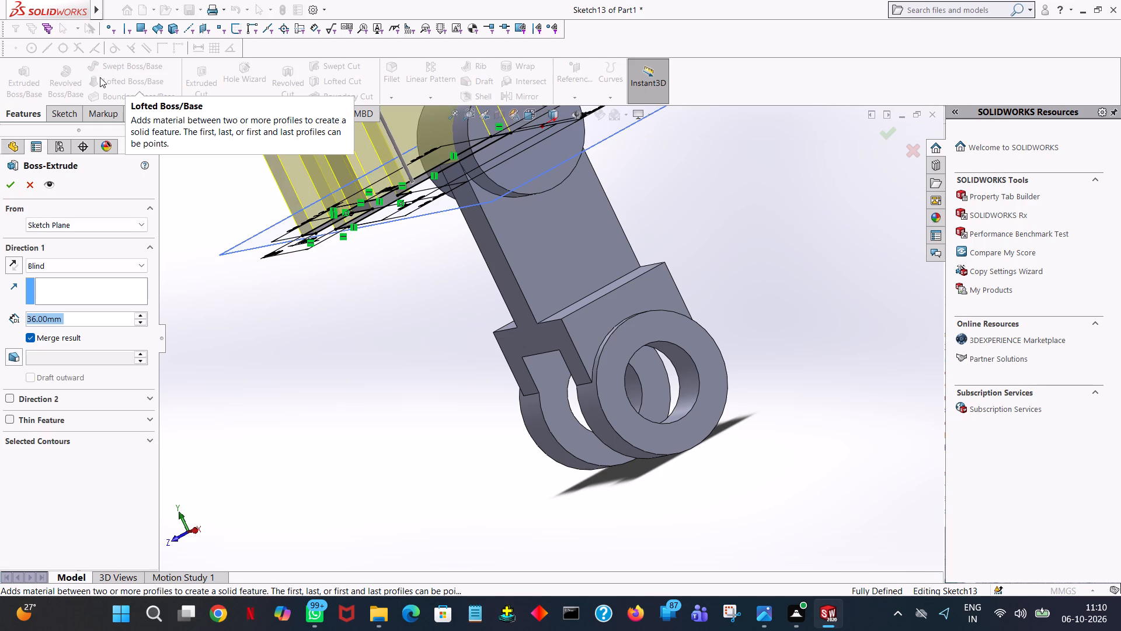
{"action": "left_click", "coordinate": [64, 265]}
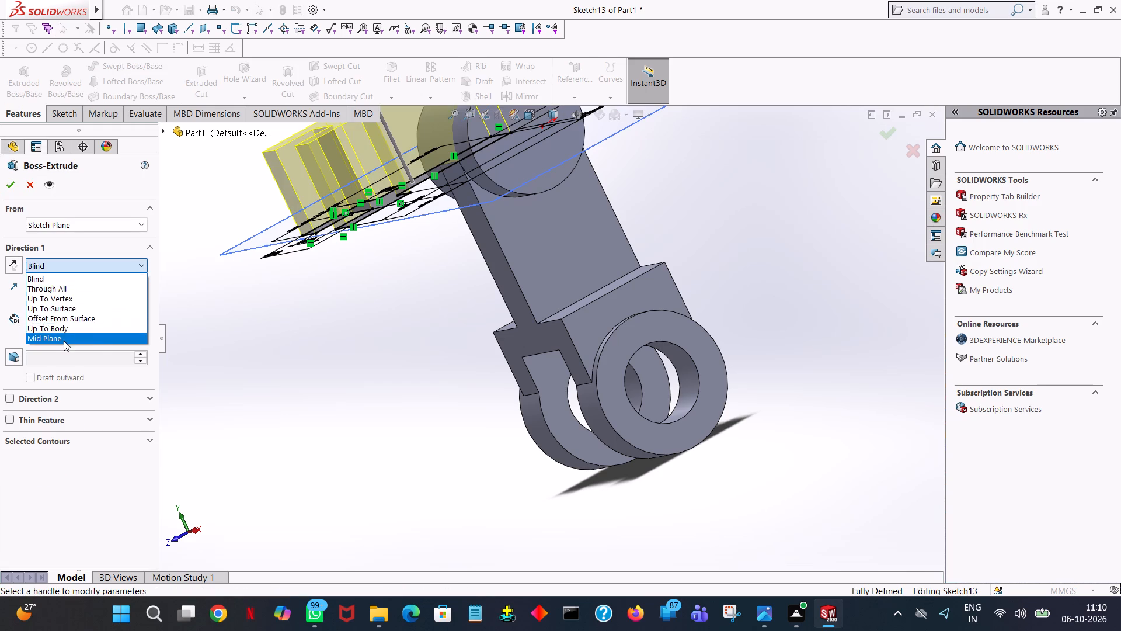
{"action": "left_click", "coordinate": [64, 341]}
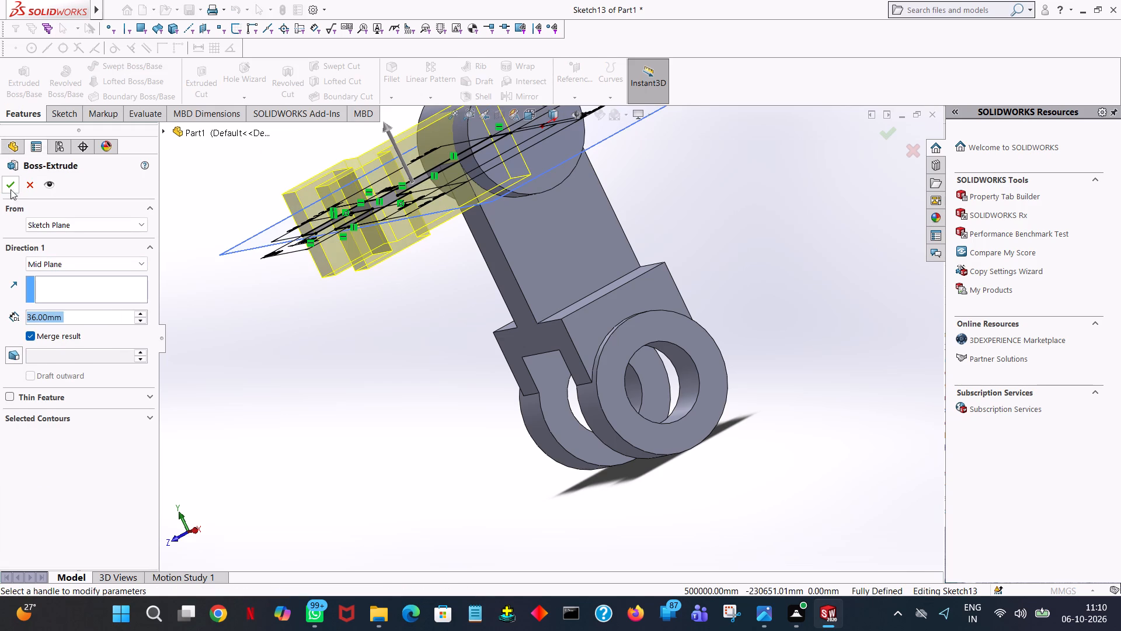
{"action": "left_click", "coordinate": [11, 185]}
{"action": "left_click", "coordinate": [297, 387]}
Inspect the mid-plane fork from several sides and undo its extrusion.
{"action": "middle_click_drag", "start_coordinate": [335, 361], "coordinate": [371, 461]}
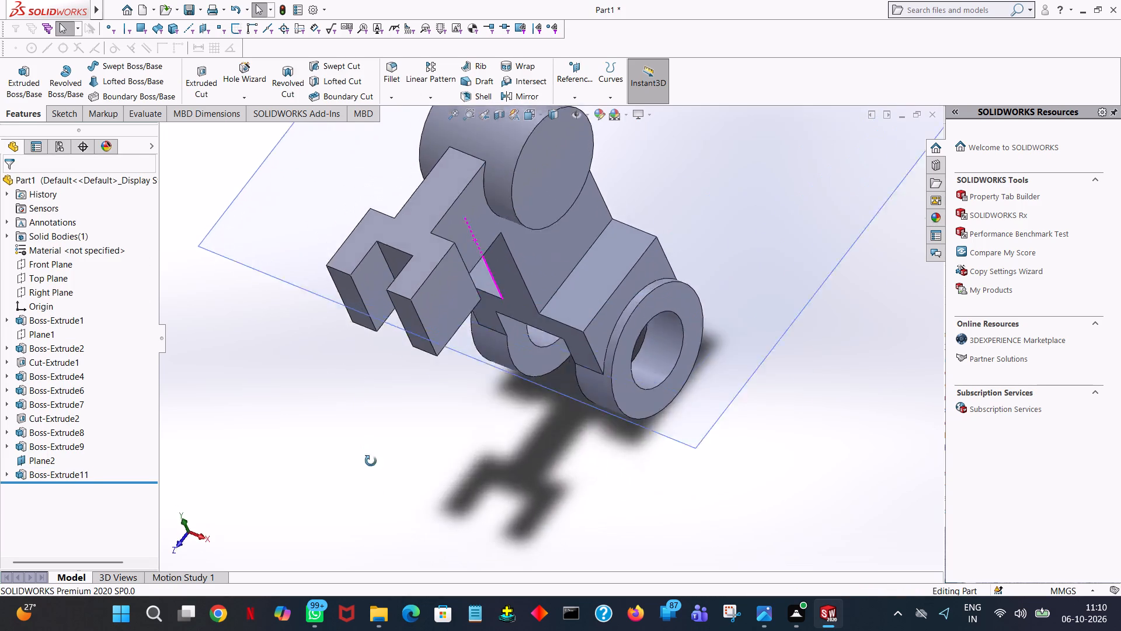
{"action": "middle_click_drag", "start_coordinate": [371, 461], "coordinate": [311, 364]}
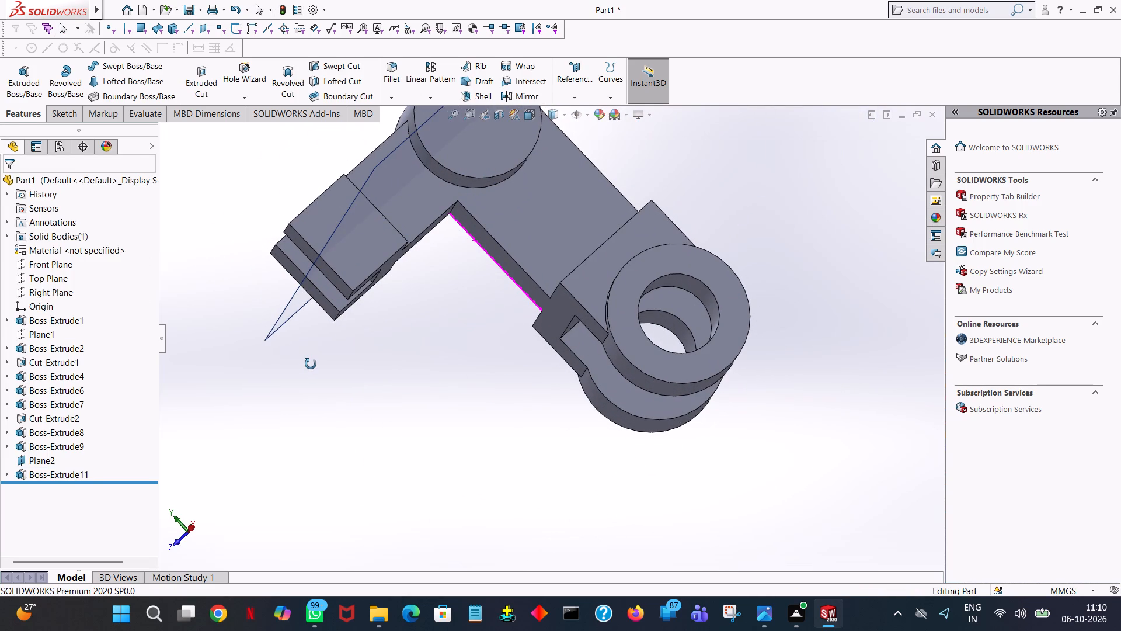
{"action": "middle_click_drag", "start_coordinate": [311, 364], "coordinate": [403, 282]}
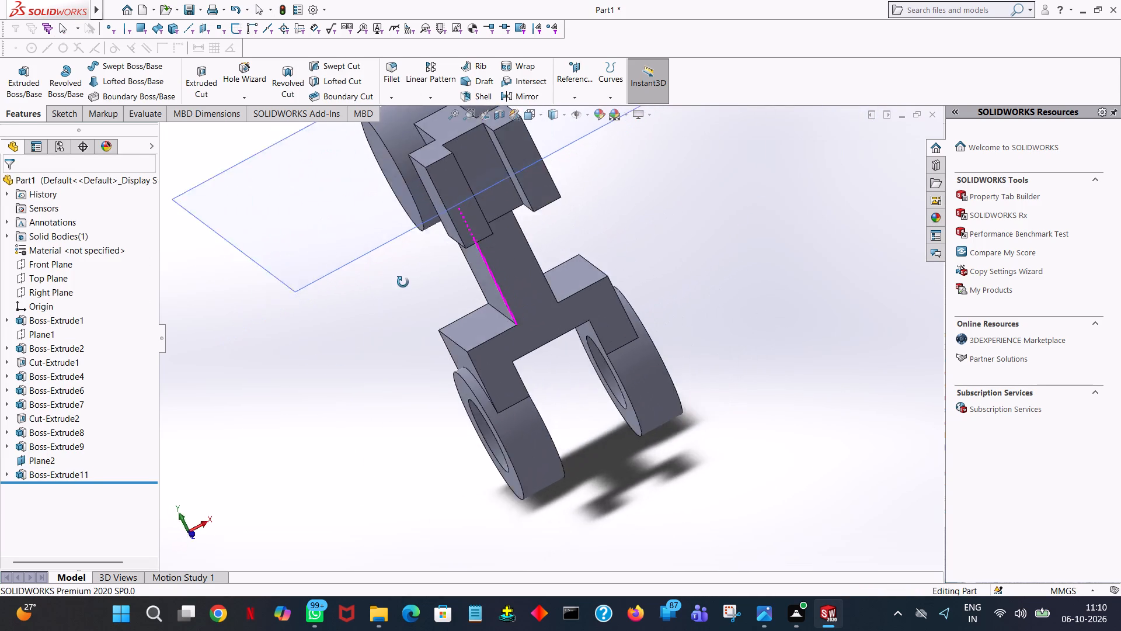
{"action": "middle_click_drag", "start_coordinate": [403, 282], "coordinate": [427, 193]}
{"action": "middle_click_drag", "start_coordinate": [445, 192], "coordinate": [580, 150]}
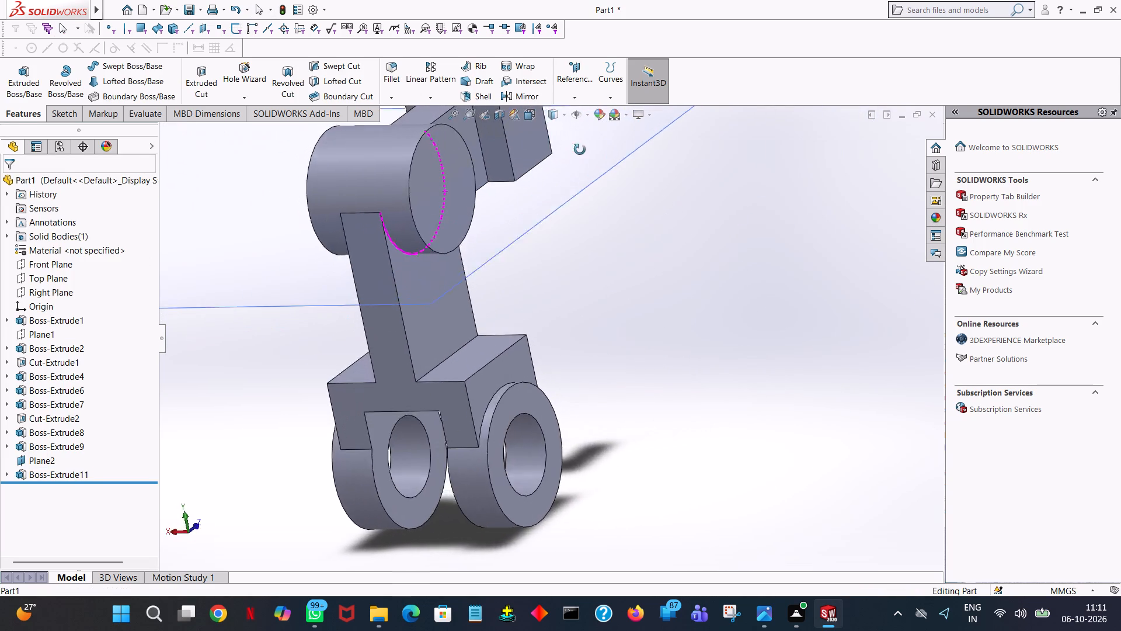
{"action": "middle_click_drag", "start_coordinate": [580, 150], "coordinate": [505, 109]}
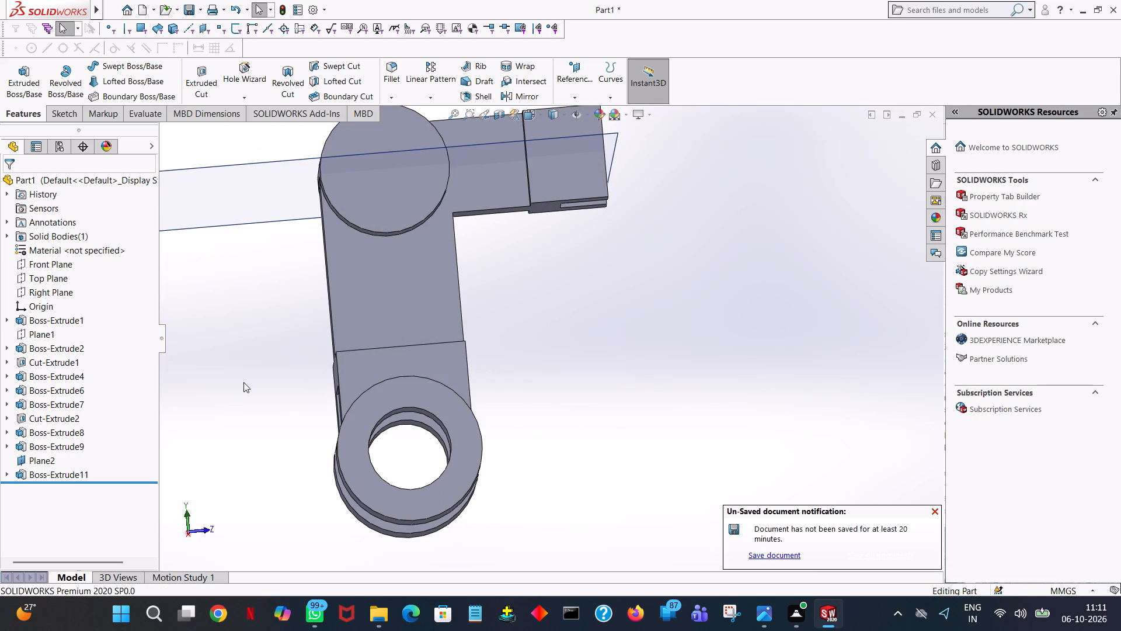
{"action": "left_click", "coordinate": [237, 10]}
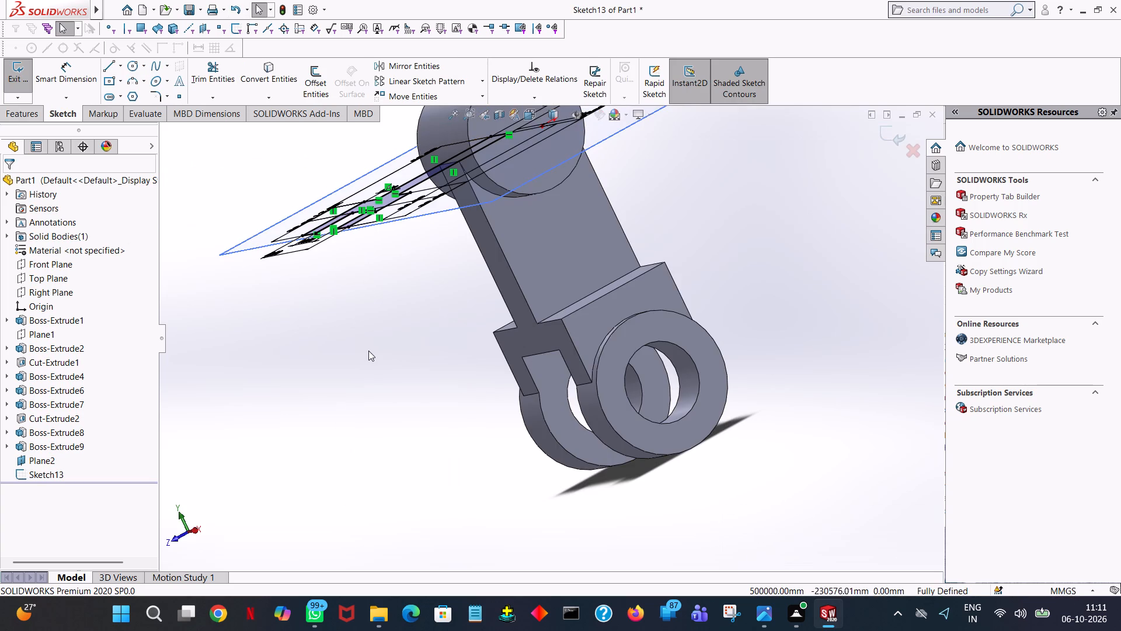
Hide Plane2, the reference plane that carries the forked sketch.
{"action": "middle_click_drag", "start_coordinate": [368, 352], "coordinate": [413, 325]}
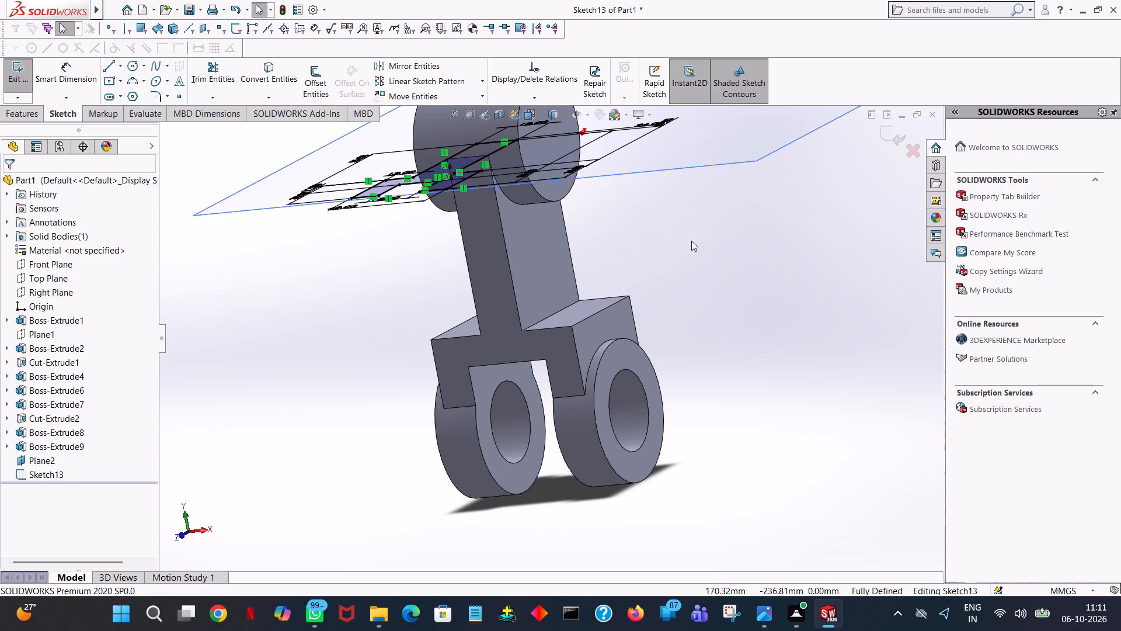
{"action": "middle_click_drag", "start_coordinate": [691, 241], "coordinate": [675, 372], "text": "ctrl"}
{"action": "middle_click_drag", "start_coordinate": [669, 342], "coordinate": [590, 376]}
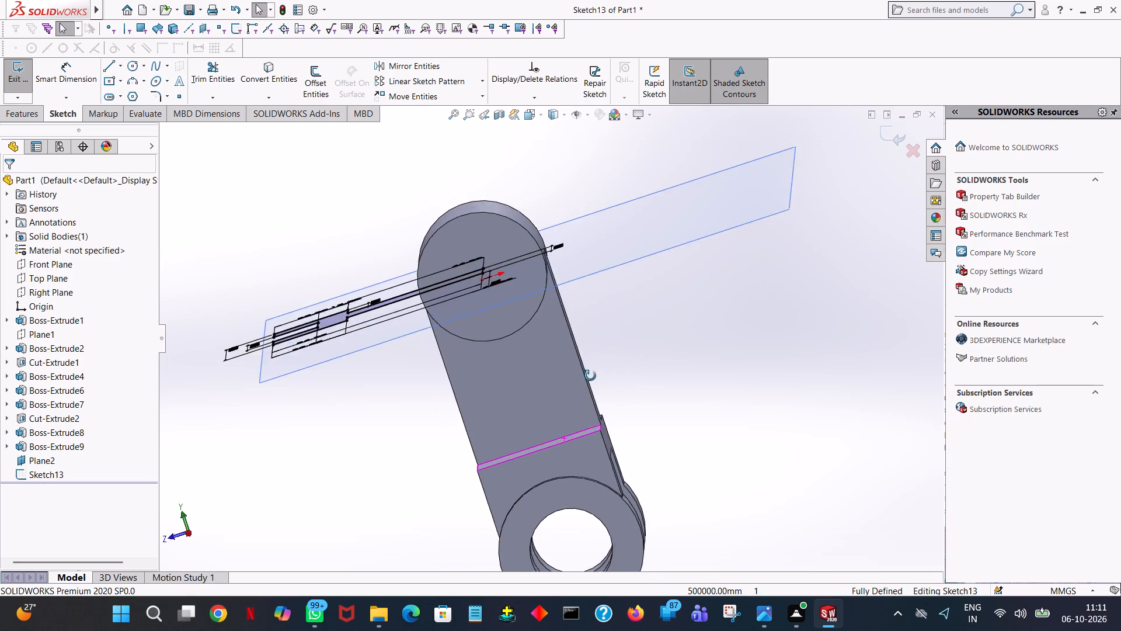
{"action": "middle_click_drag", "start_coordinate": [590, 376], "coordinate": [629, 375]}
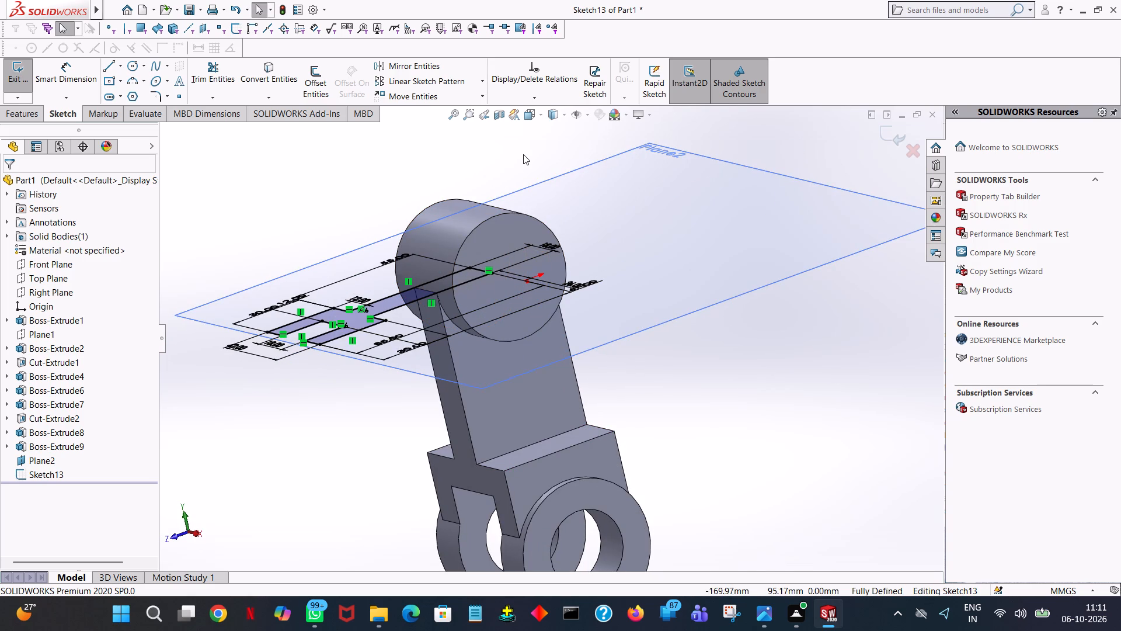
{"action": "key", "text": "ctrl+7"}
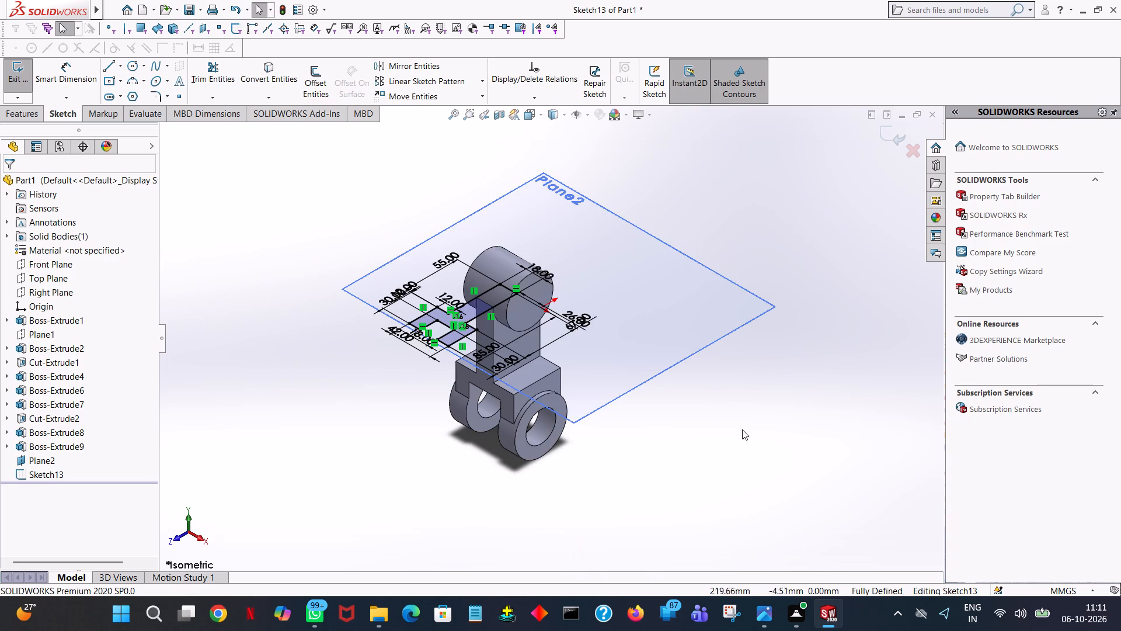
{"action": "left_click", "coordinate": [31, 460]}
{"action": "left_click", "coordinate": [66, 441]}
Start a boss extrusion of the forked side-extension profile with the Mid Plane end condition at 36 mm.
{"action": "middle_click_drag", "start_coordinate": [598, 398], "coordinate": [600, 398]}
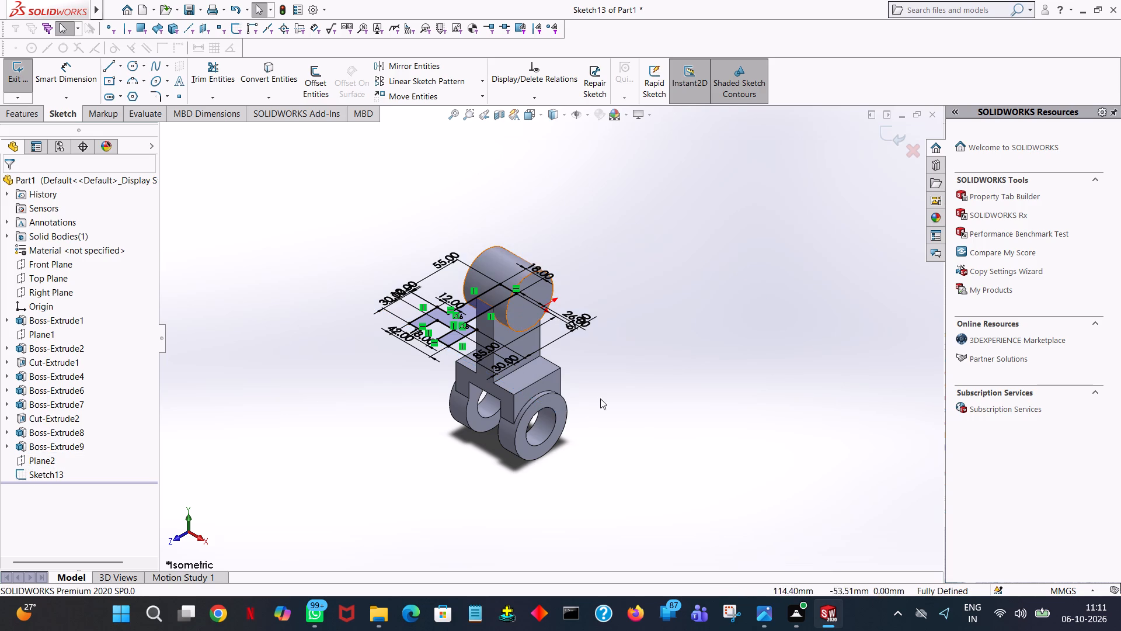
{"action": "middle_click_drag", "start_coordinate": [600, 398], "coordinate": [764, 409]}
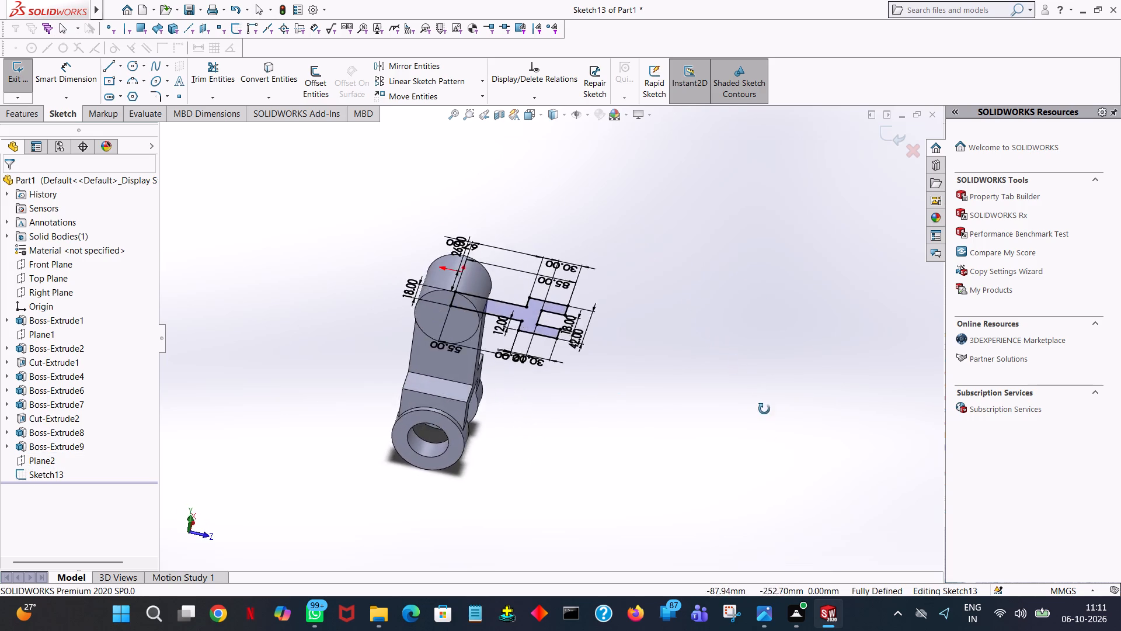
{"action": "middle_click_drag", "start_coordinate": [764, 409], "coordinate": [763, 280]}
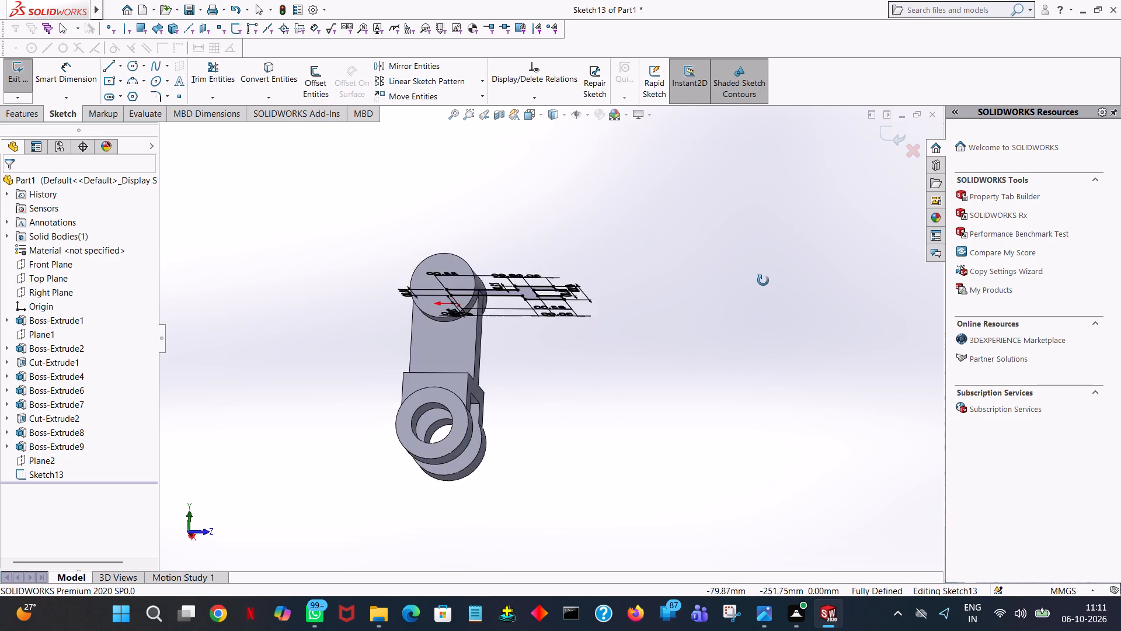
{"action": "middle_click_drag", "start_coordinate": [763, 280], "coordinate": [775, 320]}
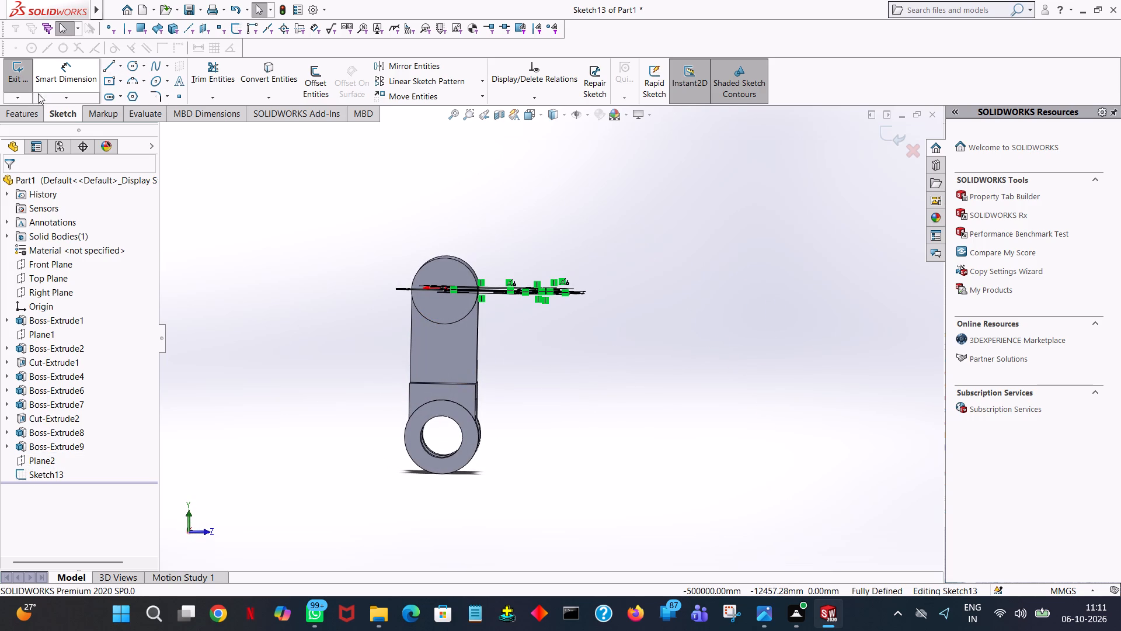
{"action": "left_click", "coordinate": [23, 110]}
{"action": "left_click", "coordinate": [37, 84]}
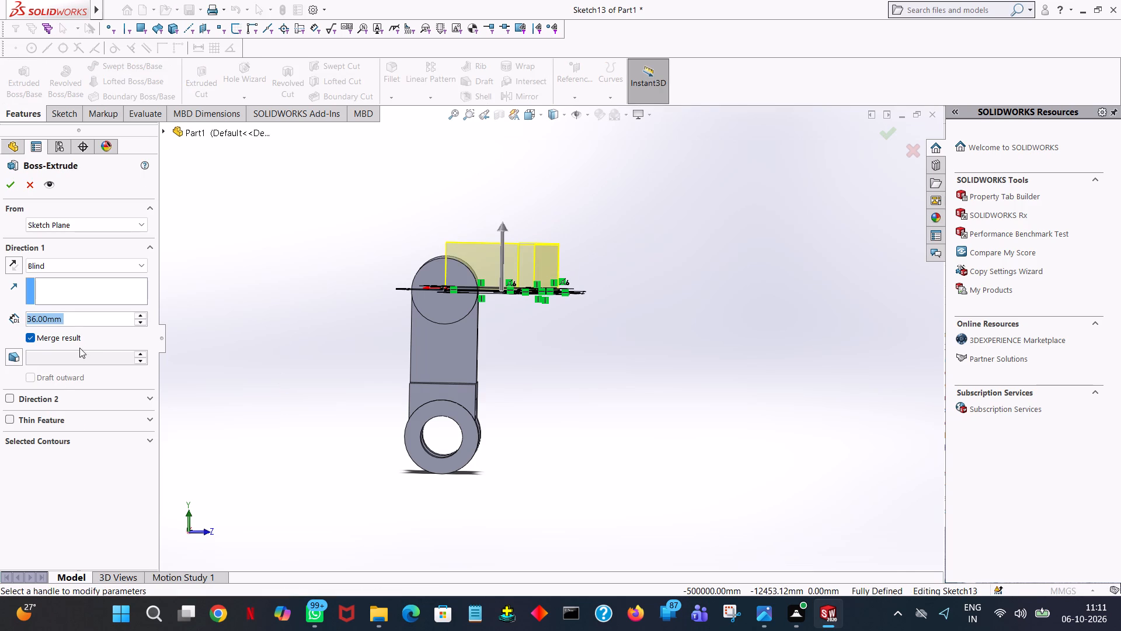
{"action": "left_click", "coordinate": [75, 268]}
{"action": "left_click", "coordinate": [43, 335]}
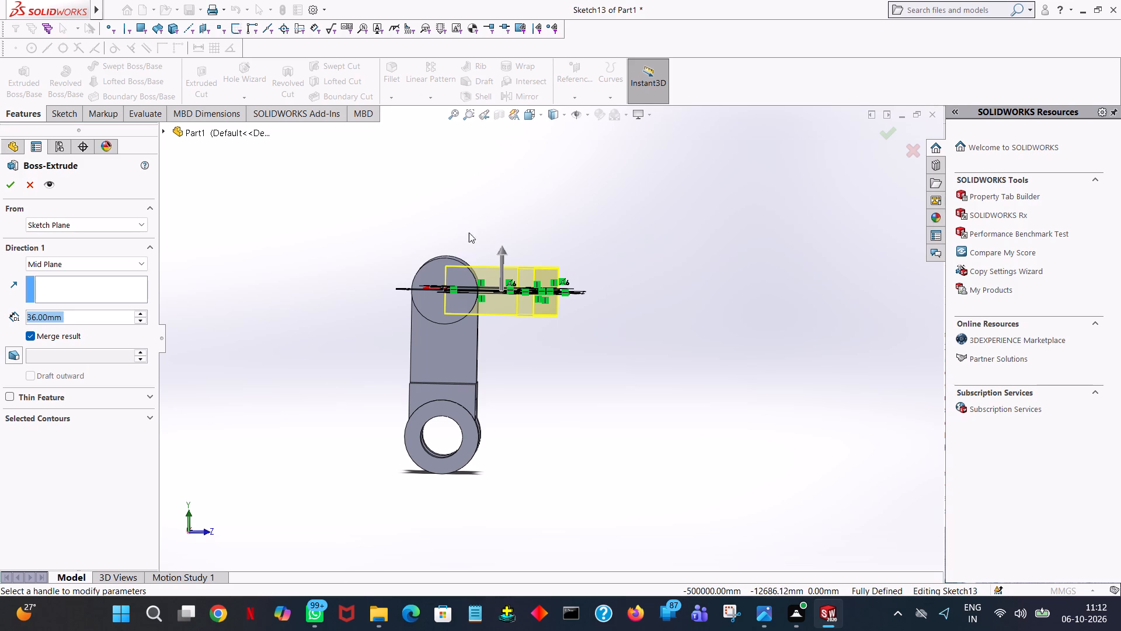
{"action": "left_click", "coordinate": [445, 257]}
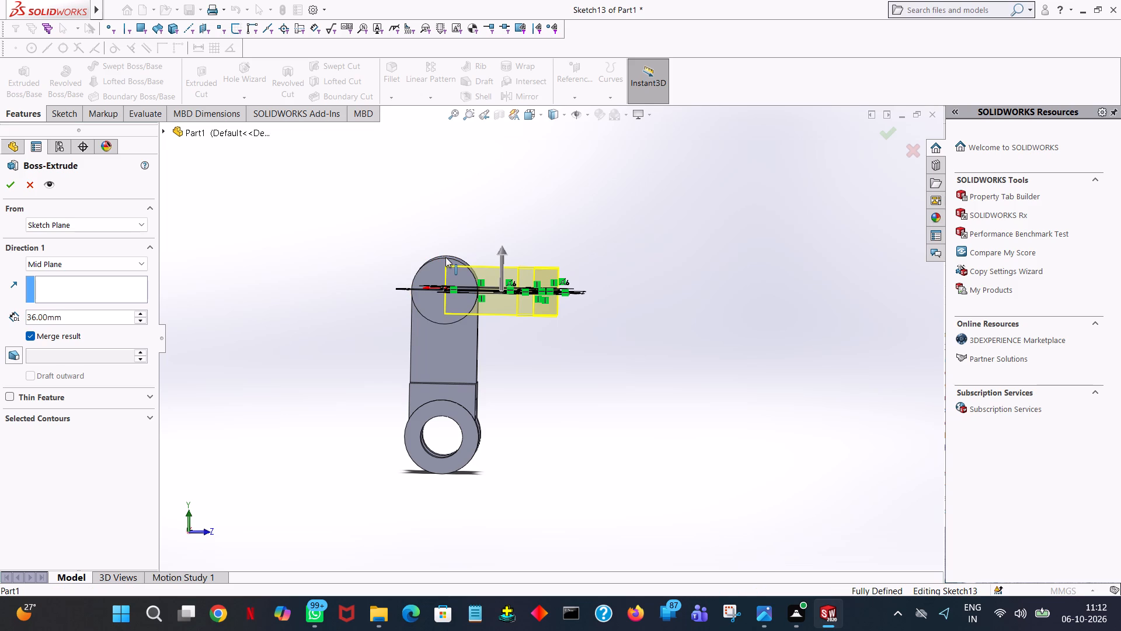
{"action": "left_click", "coordinate": [445, 257]}
{"action": "left_click", "coordinate": [534, 210]}
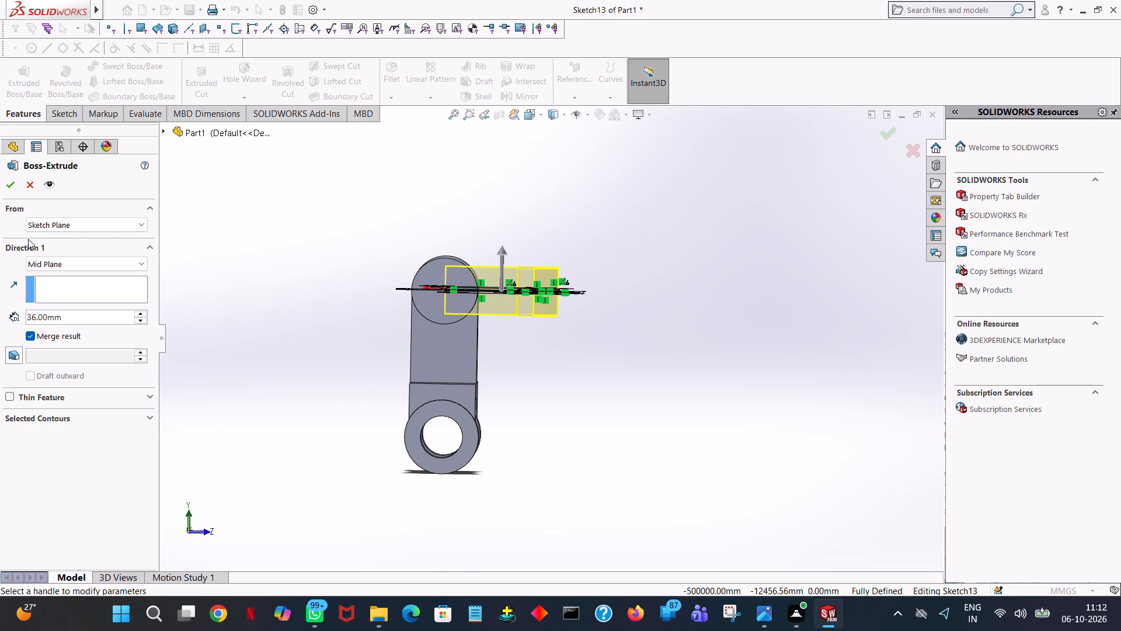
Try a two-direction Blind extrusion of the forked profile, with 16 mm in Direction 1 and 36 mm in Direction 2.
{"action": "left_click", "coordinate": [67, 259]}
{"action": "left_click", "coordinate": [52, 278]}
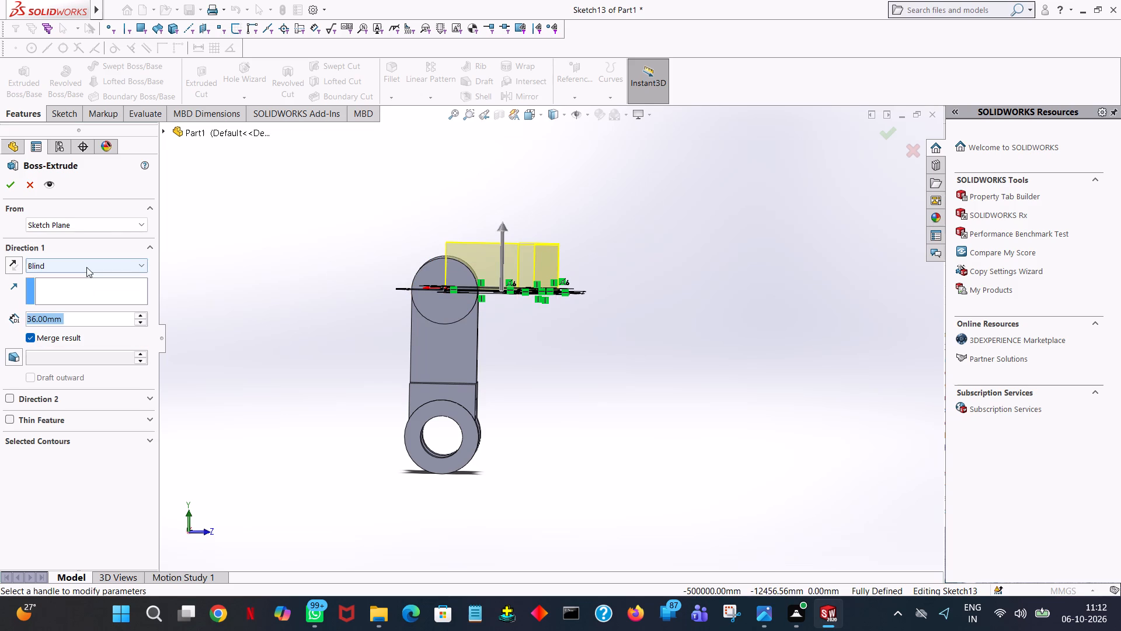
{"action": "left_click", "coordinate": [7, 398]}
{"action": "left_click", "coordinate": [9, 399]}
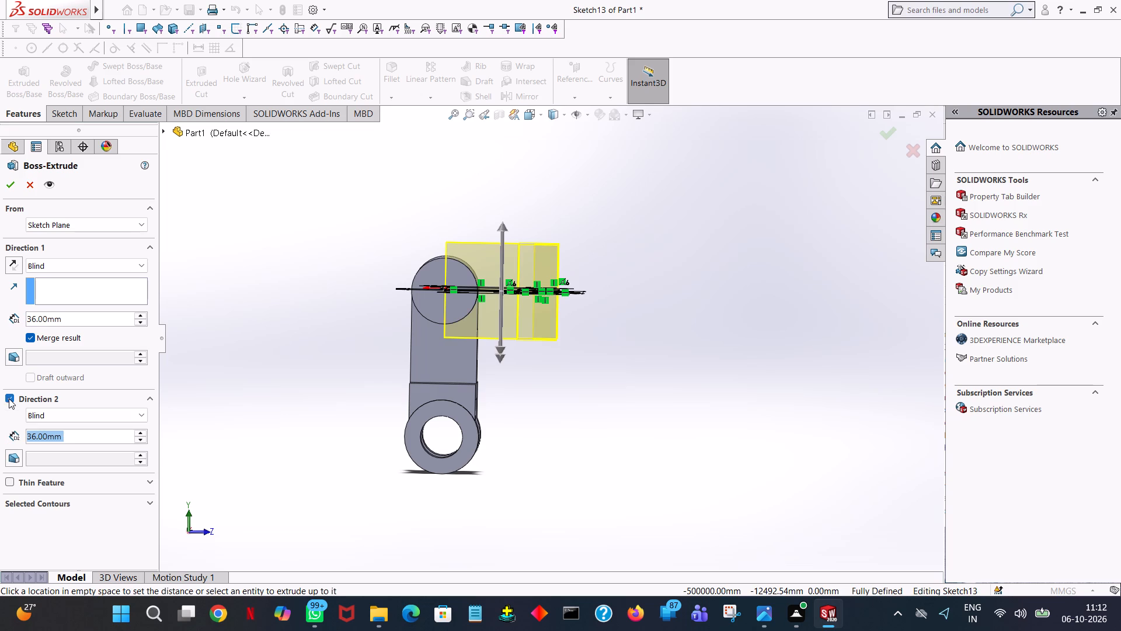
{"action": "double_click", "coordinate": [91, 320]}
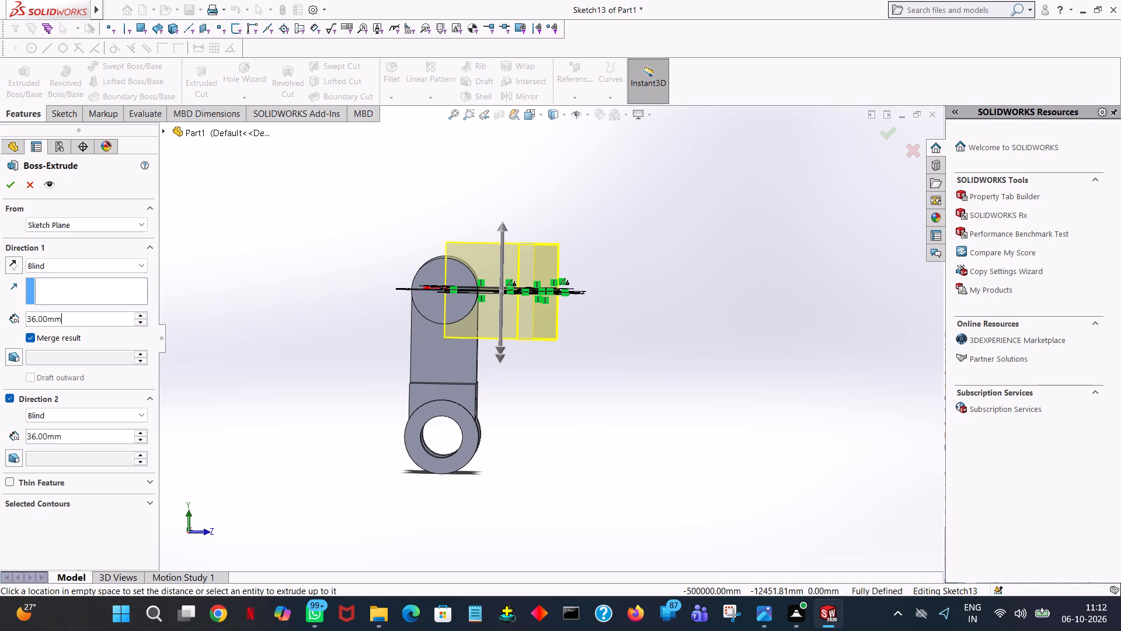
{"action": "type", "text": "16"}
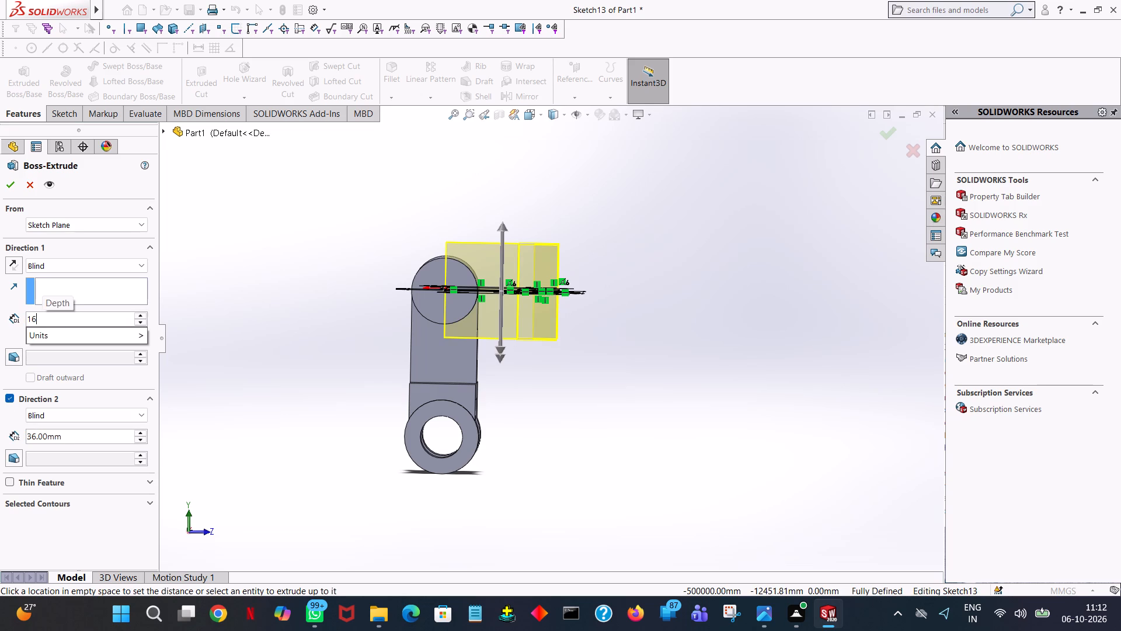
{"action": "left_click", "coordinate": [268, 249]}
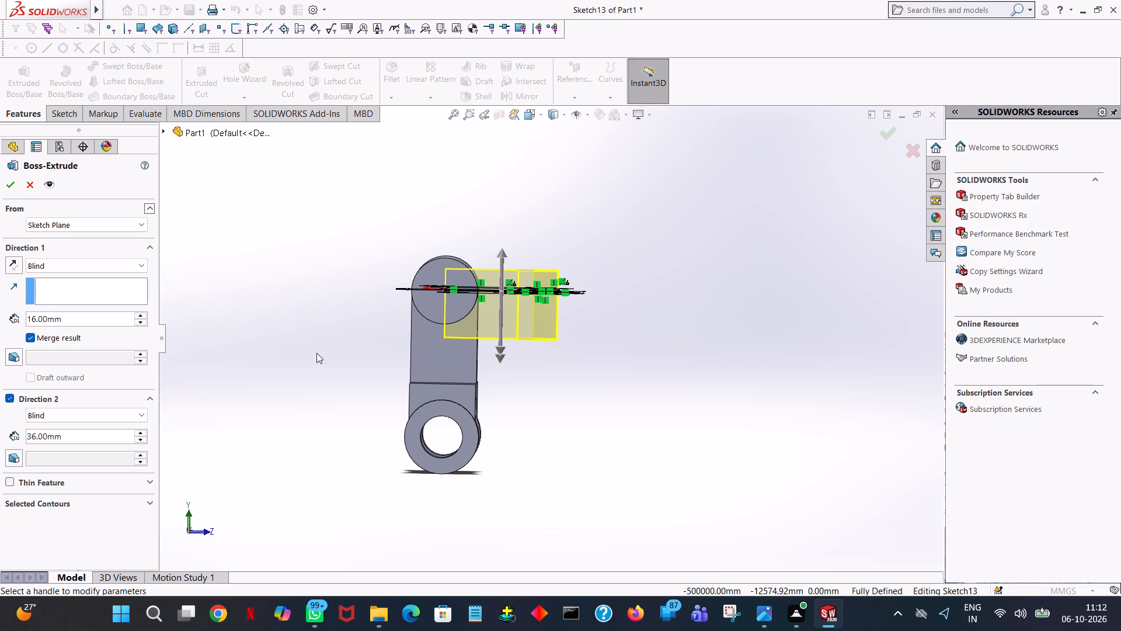
Extrude the forked profile 36 mm with the Mid Plane end condition, merged with the existing body.
{"action": "left_click", "coordinate": [126, 266]}
{"action": "left_click", "coordinate": [75, 342]}
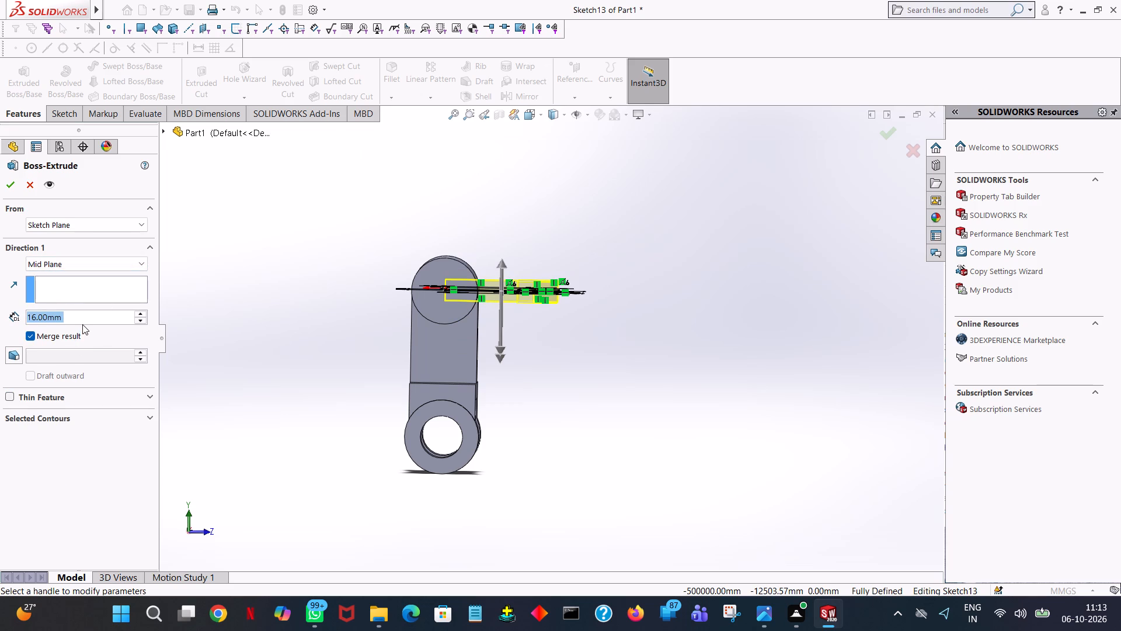
{"action": "type", "text": "36"}
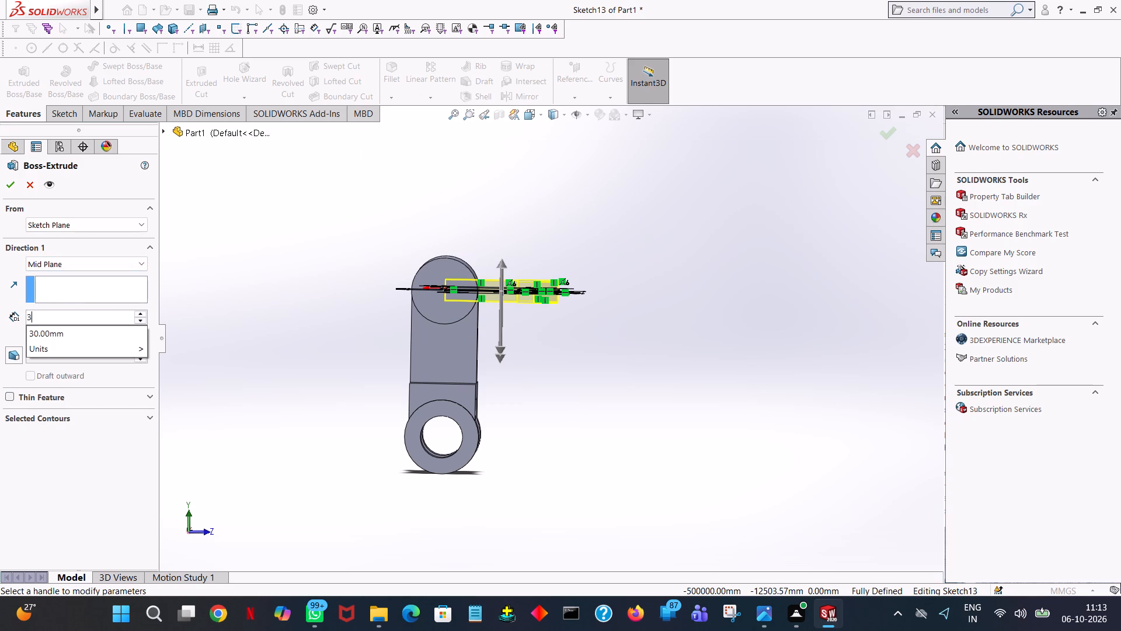
{"action": "key", "text": "6"}
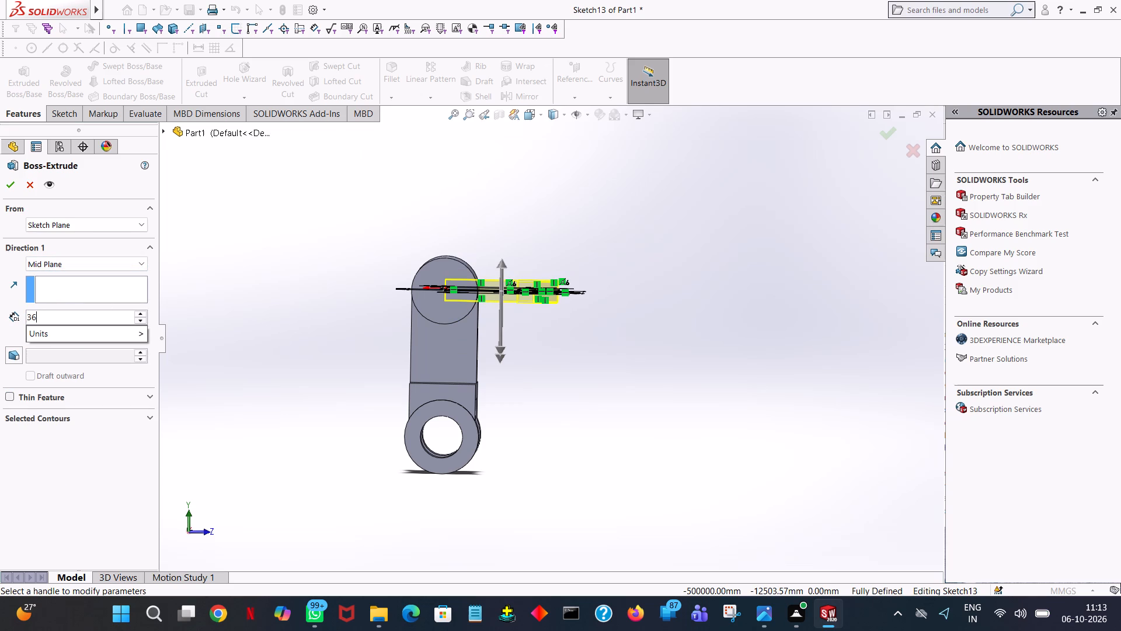
{"action": "left_click", "coordinate": [0, 630]}
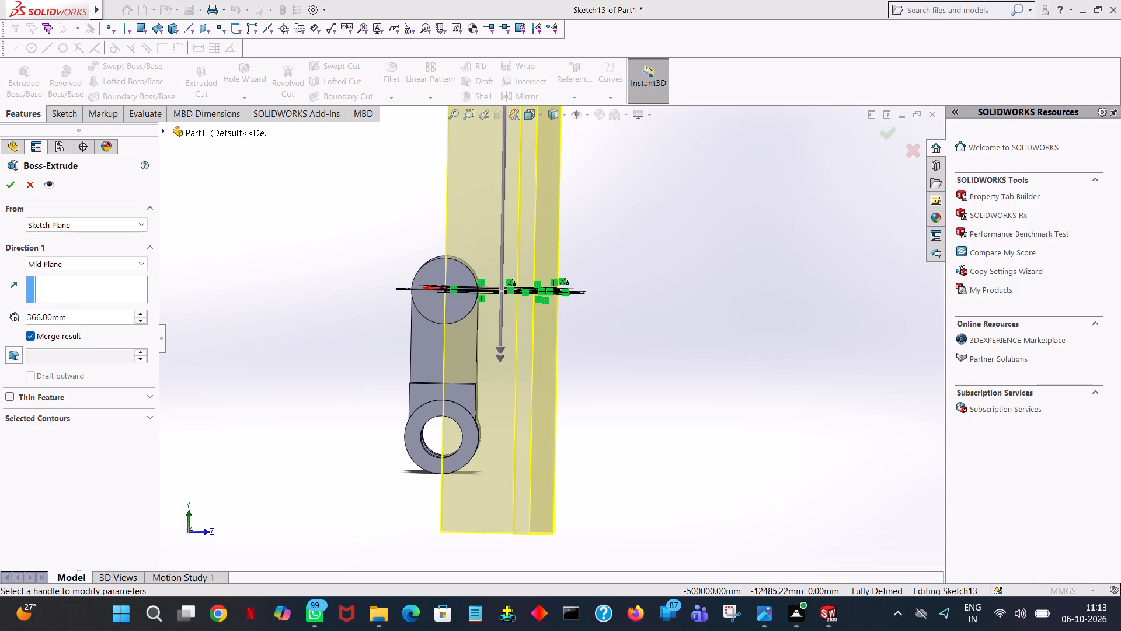
{"action": "double_click", "coordinate": [71, 318]}
{"action": "type", "text": "36"}
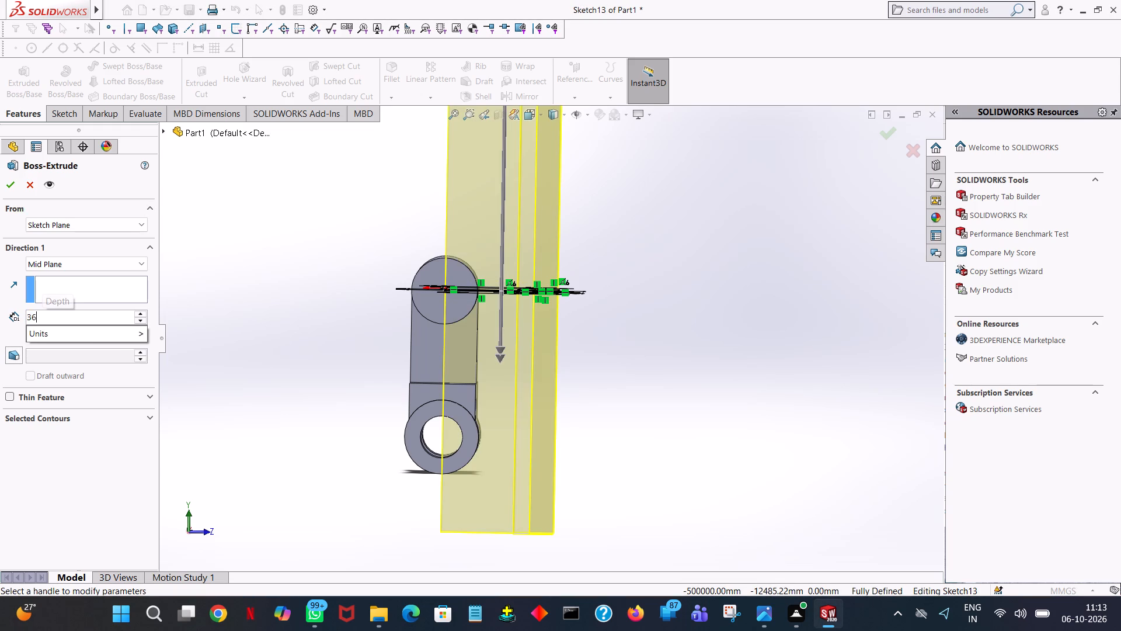
{"action": "key", "text": "Return"}
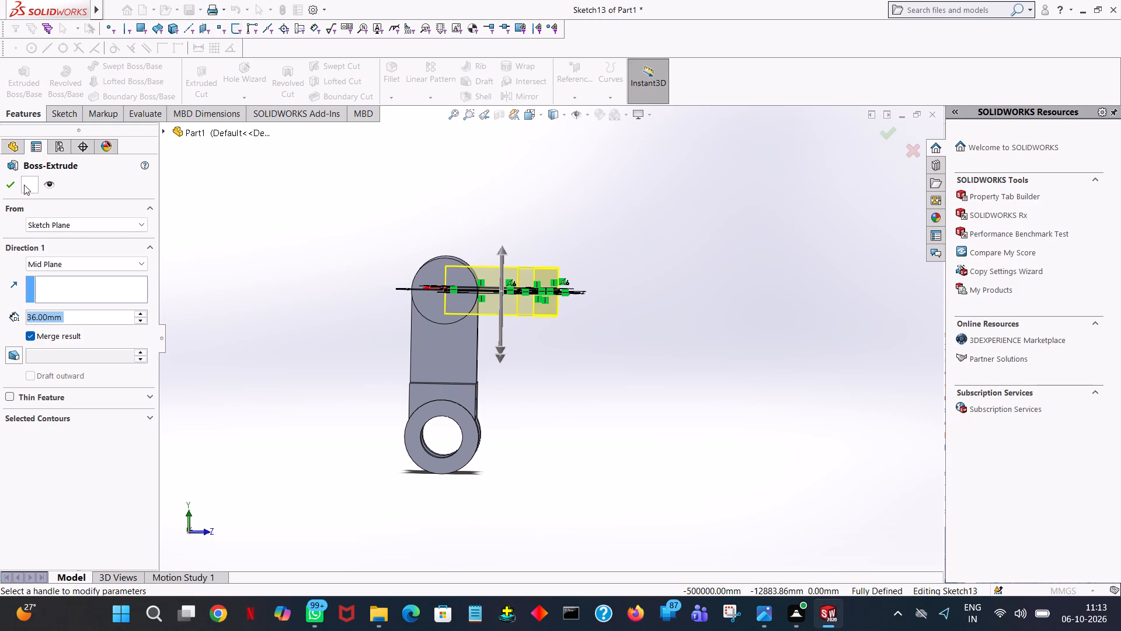
{"action": "left_click_drag", "start_coordinate": [4, 181], "coordinate": [12, 179]}
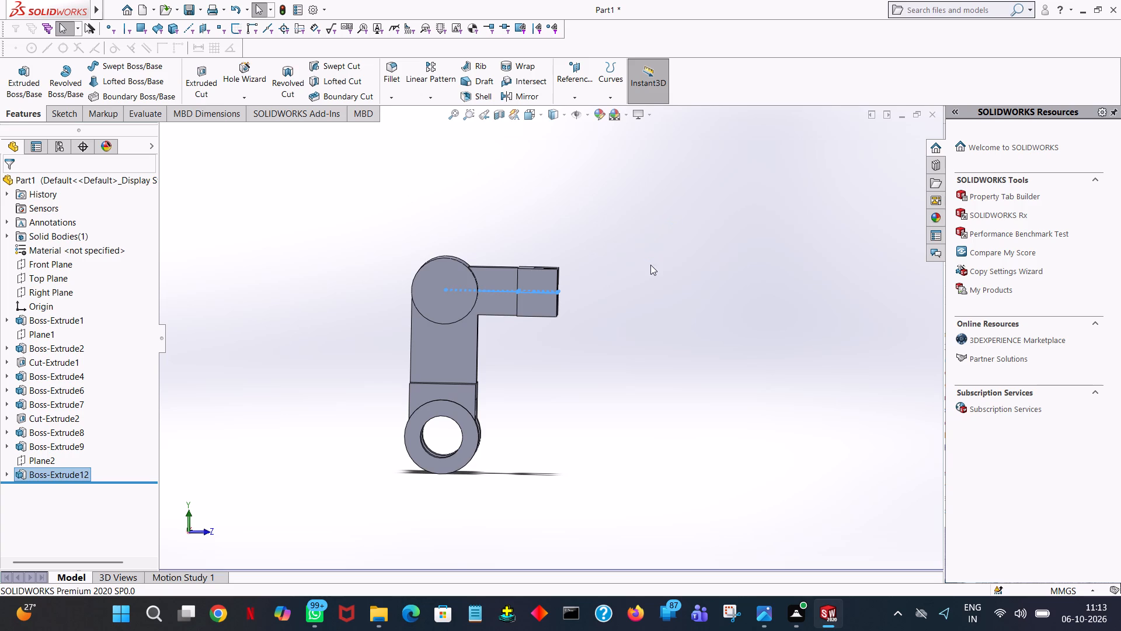
Examine the extruded fork and its alignment with the cylinder and upright arm from several sides, ending in an isometric view.
{"action": "left_click", "coordinate": [650, 265]}
{"action": "middle_click_drag", "start_coordinate": [652, 288], "coordinate": [718, 333]}
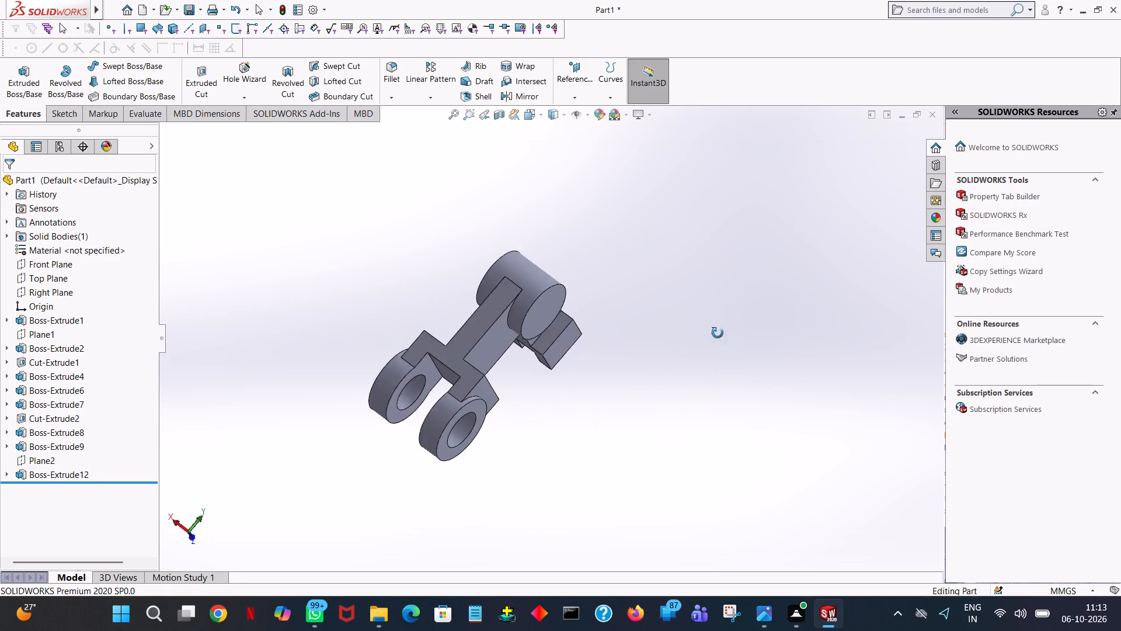
{"action": "middle_click_drag", "start_coordinate": [718, 333], "coordinate": [557, 219]}
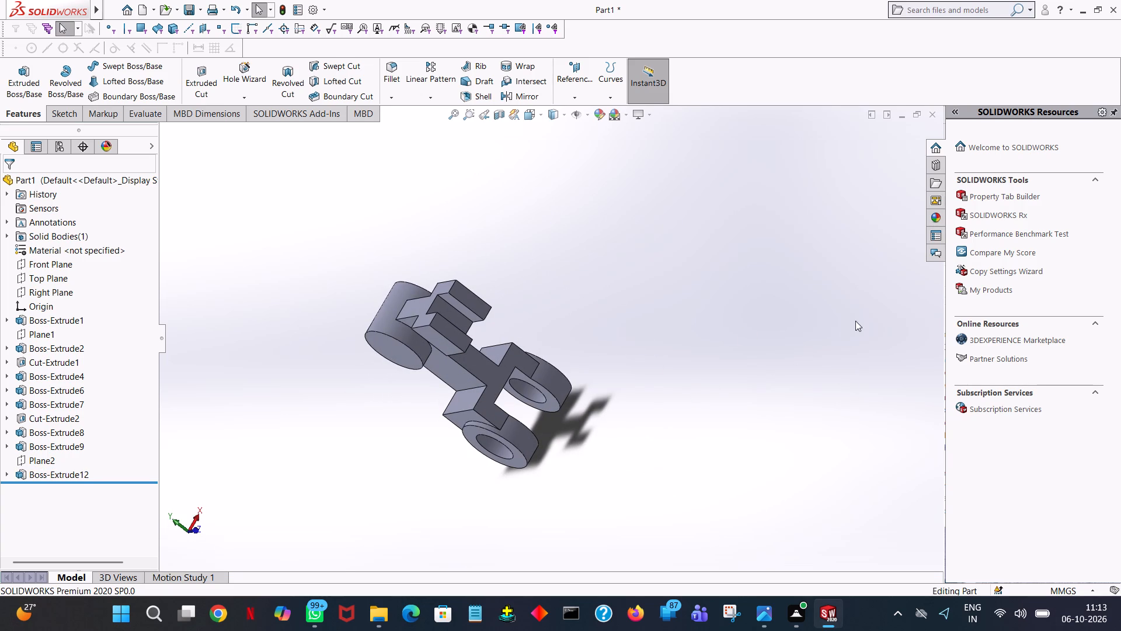
{"action": "left_click", "coordinate": [648, 318]}
{"action": "middle_click_drag", "start_coordinate": [651, 316], "coordinate": [639, 312]}
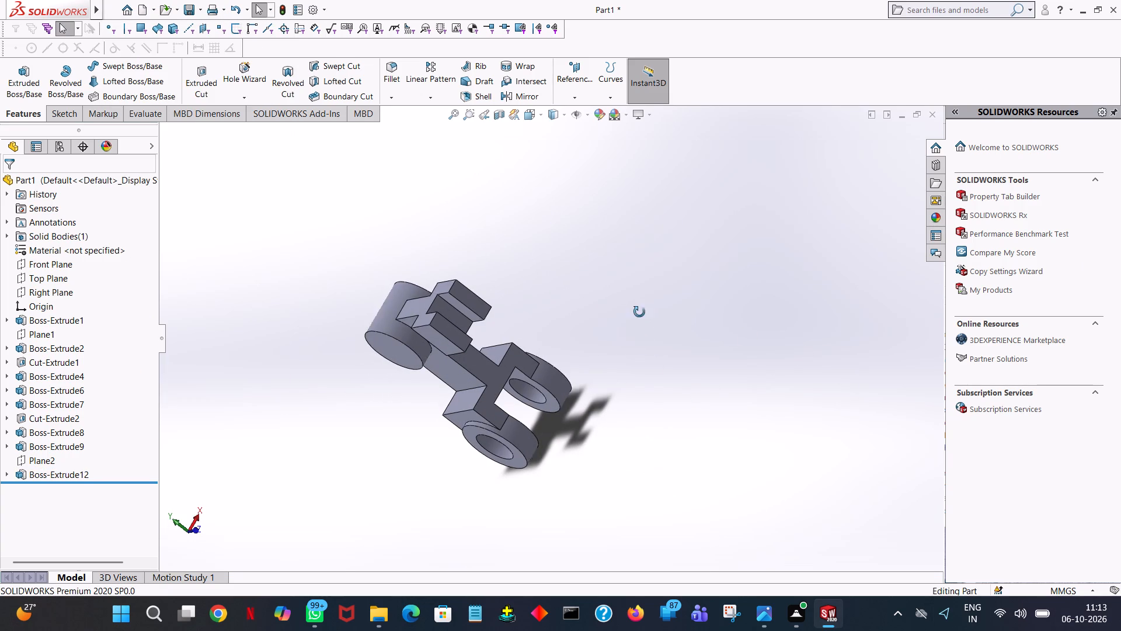
{"action": "middle_click_drag", "start_coordinate": [639, 312], "coordinate": [568, 486]}
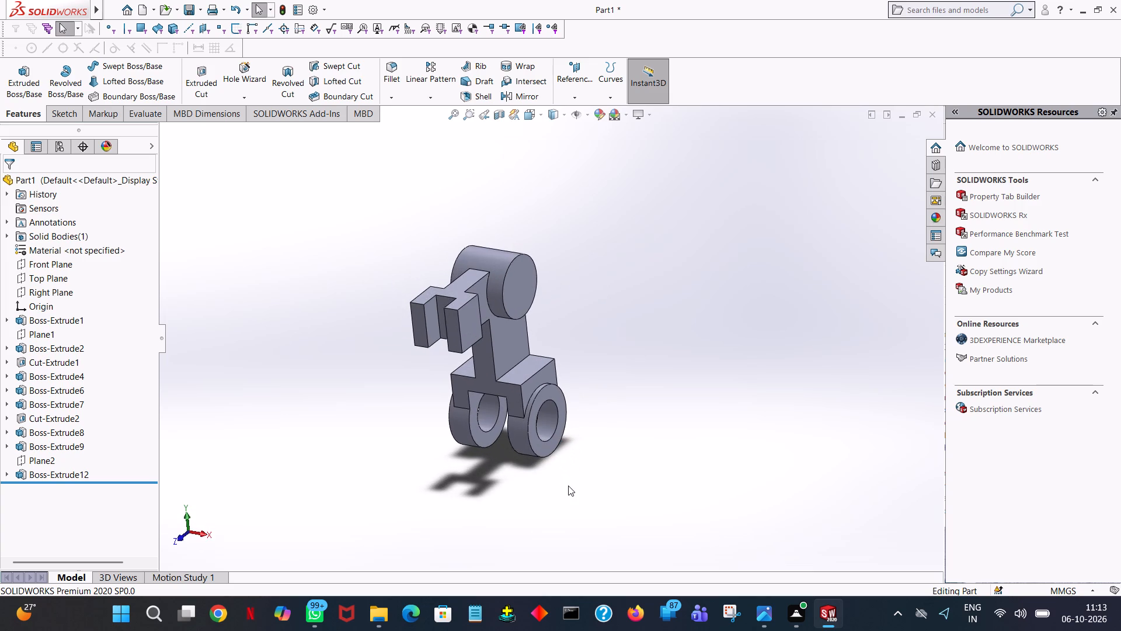
{"action": "middle_click_drag", "start_coordinate": [572, 378], "coordinate": [625, 371]}
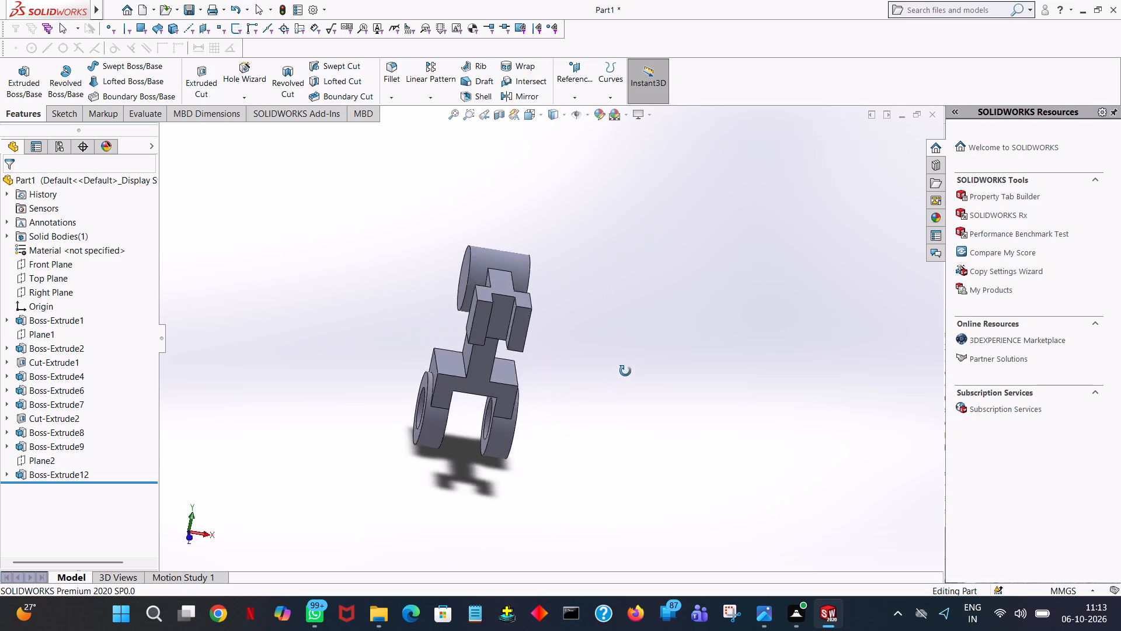
{"action": "middle_click_drag", "start_coordinate": [625, 371], "coordinate": [593, 308]}
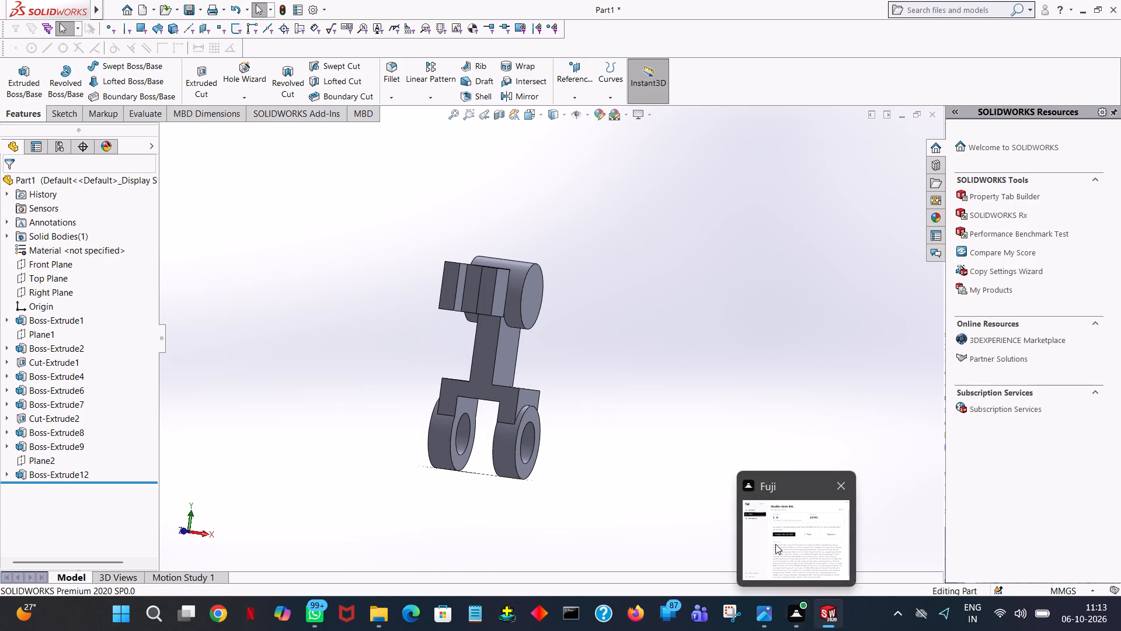
{"action": "middle_click_drag", "start_coordinate": [656, 248], "coordinate": [647, 251]}
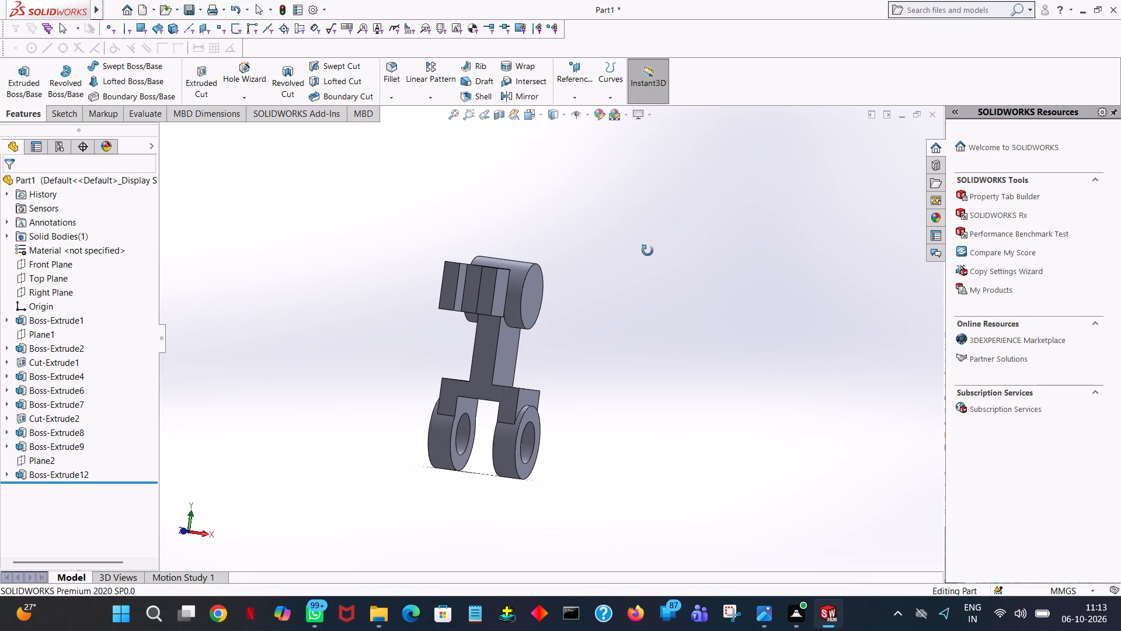
{"action": "middle_click_drag", "start_coordinate": [647, 251], "coordinate": [553, 254]}
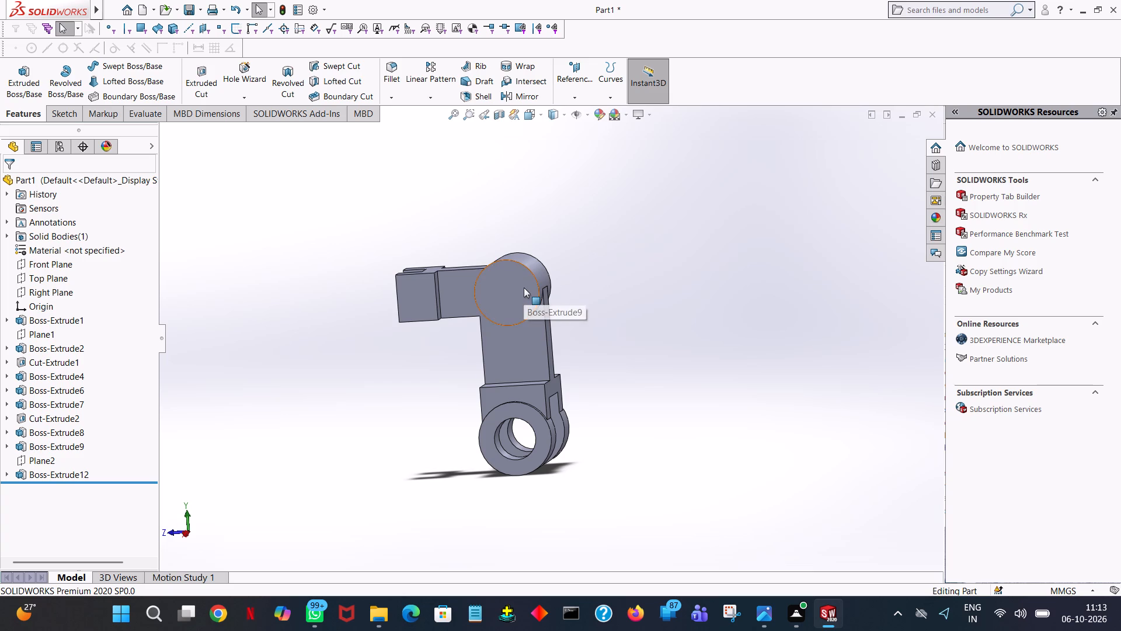
{"action": "key", "text": "ctrl+7"}
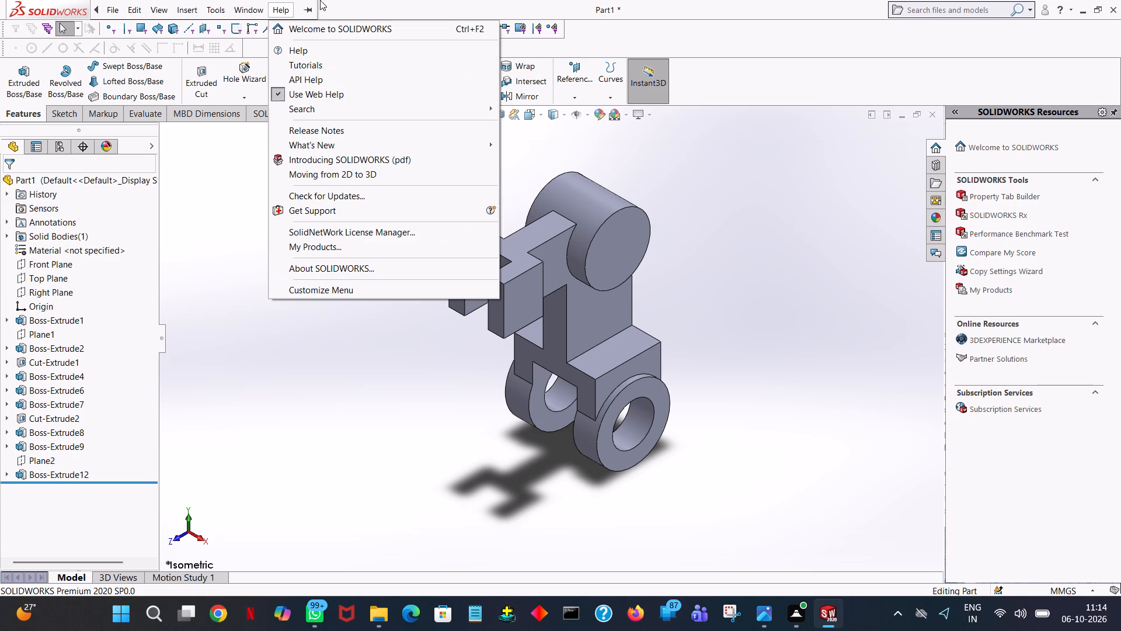
{"action": "left_click", "coordinate": [339, 415]}
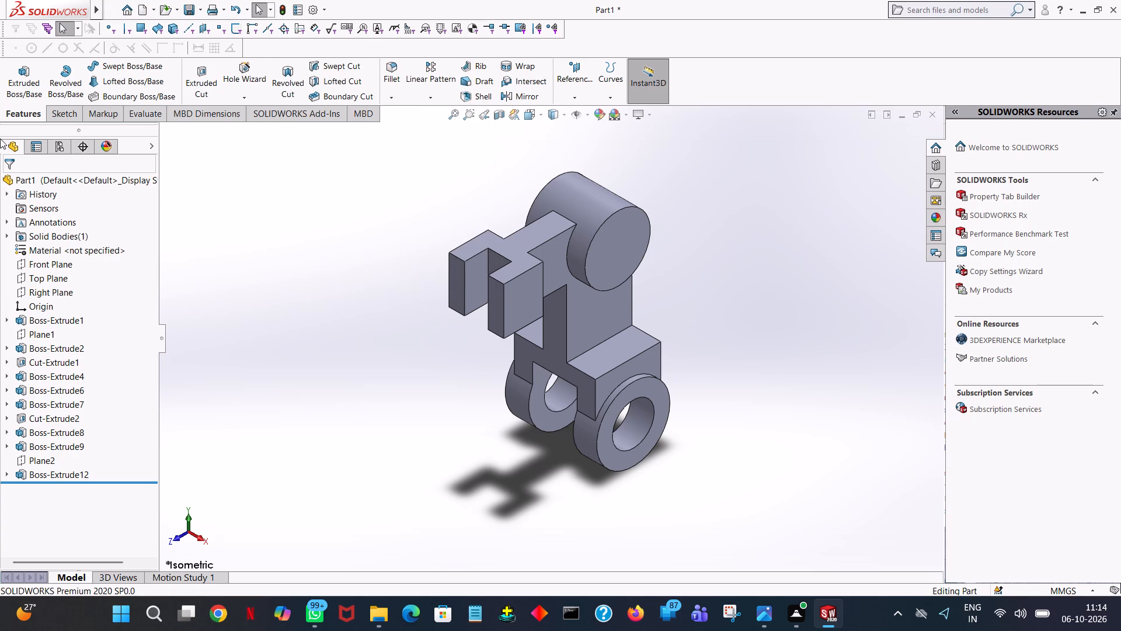
Sketch a 36 mm diameter circle on the fork's outer side face, centred on the midpoint of its free-end edge.
{"action": "left_click", "coordinate": [29, 81]}
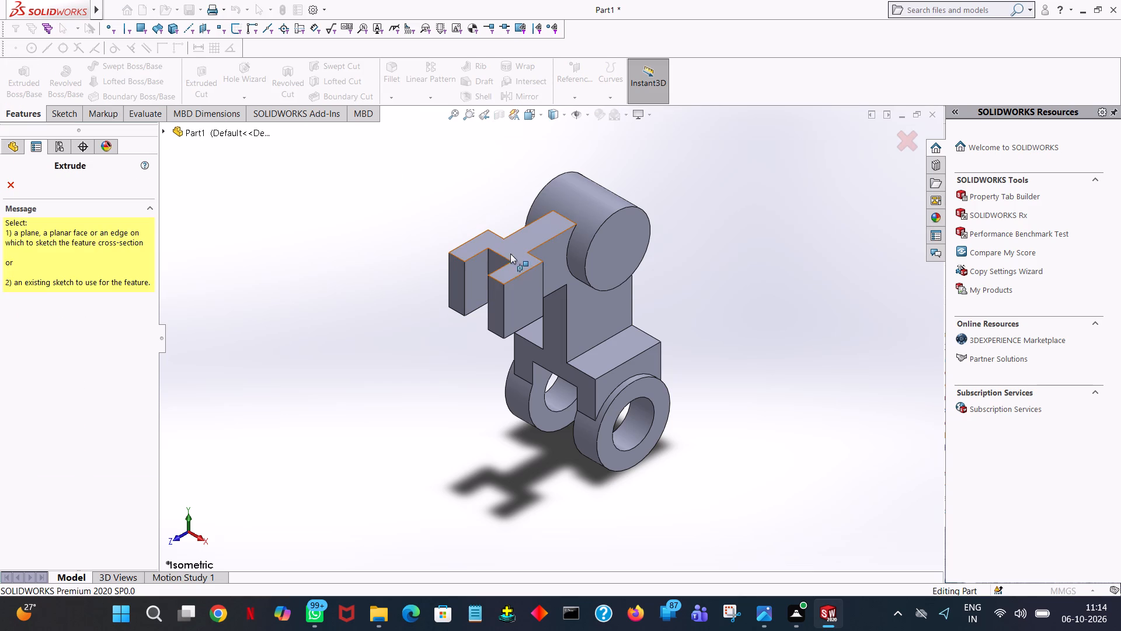
{"action": "left_click", "coordinate": [532, 295]}
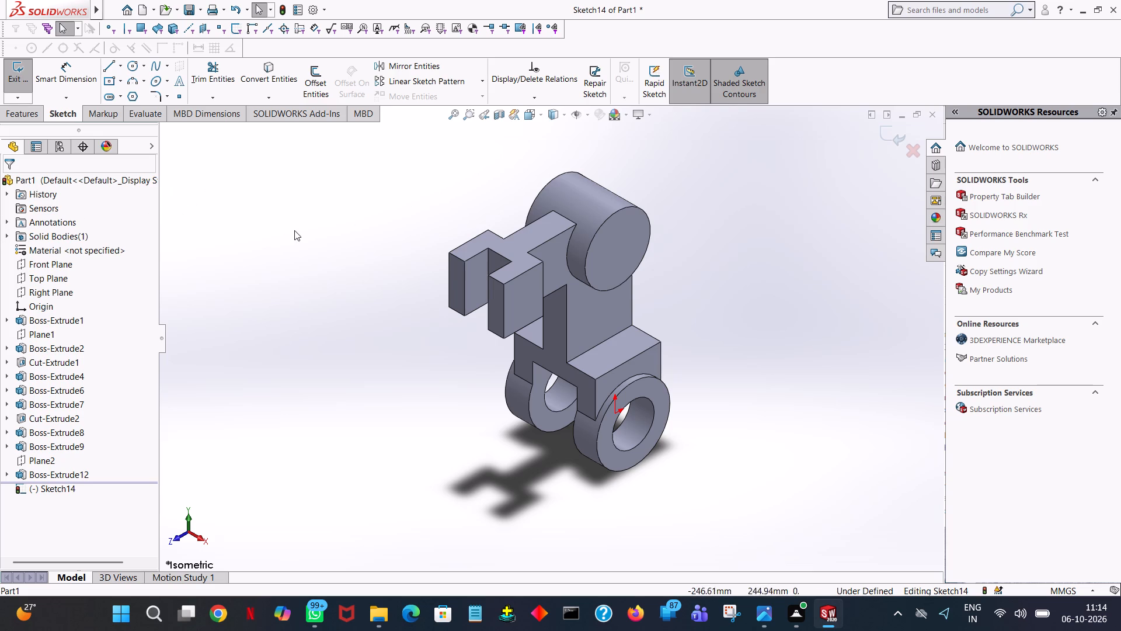
{"action": "key", "text": "space"}
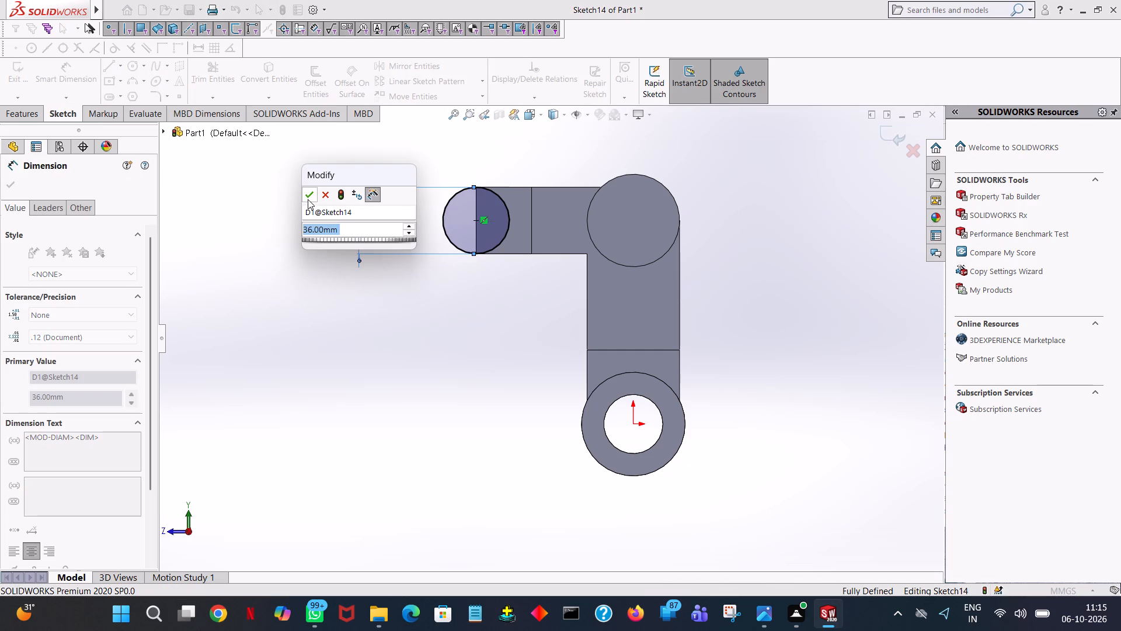
{"action": "left_click", "coordinate": [415, 155]}
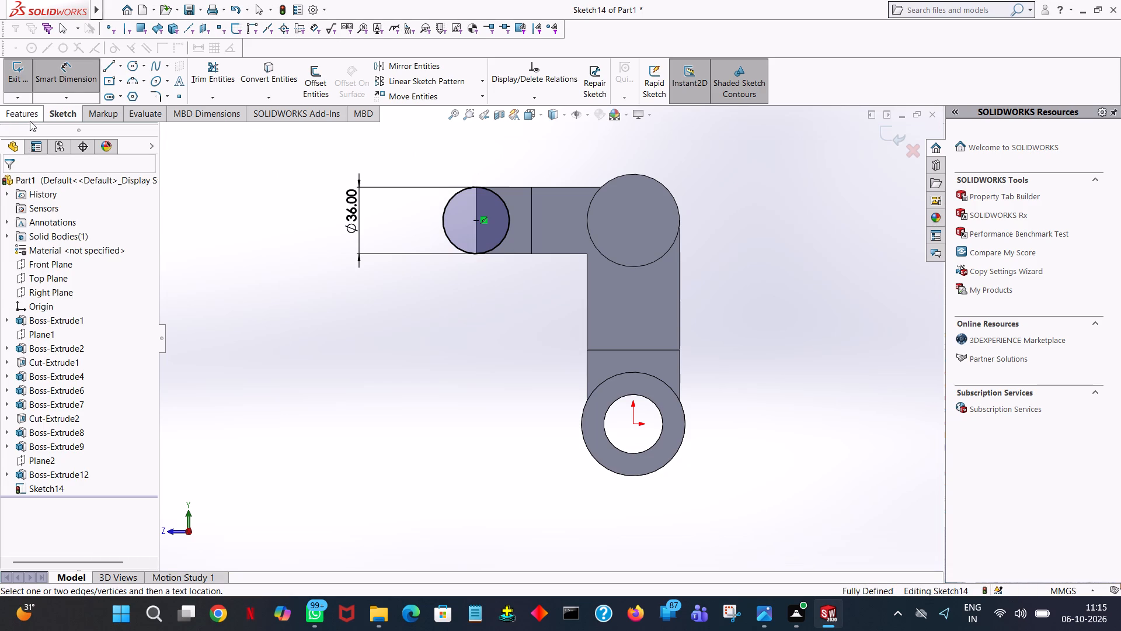
Extrude the 36 mm circle on the fork prong with Blind depths of 3 mm in Direction 1 and 12 mm in Direction 2.
{"action": "left_click", "coordinate": [26, 115]}
{"action": "left_click", "coordinate": [34, 85]}
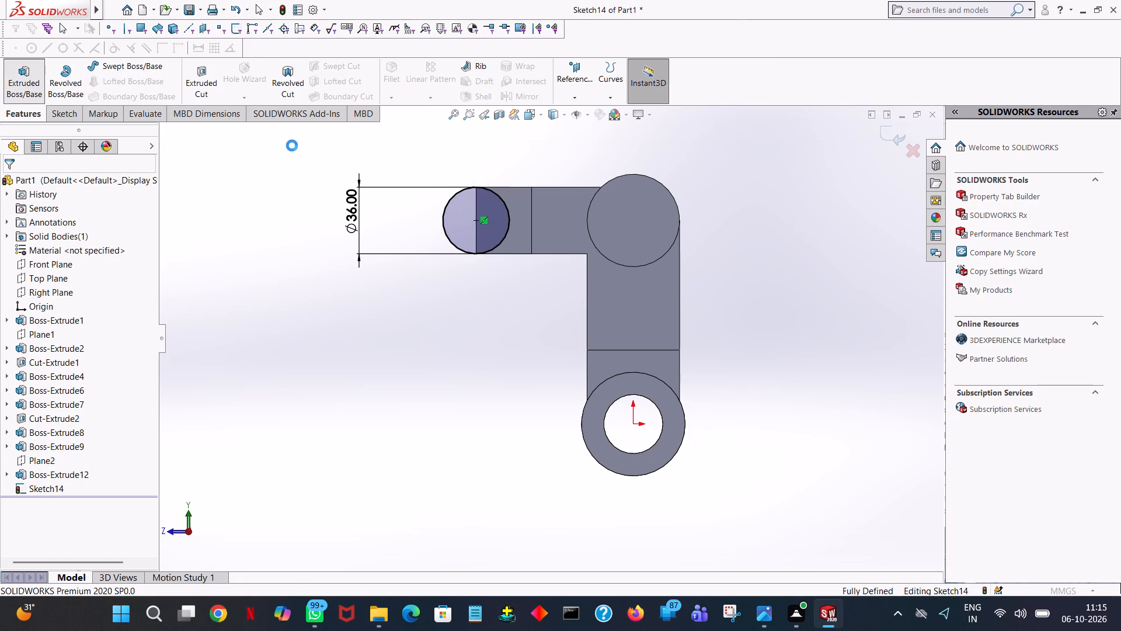
{"action": "middle_click_drag", "start_coordinate": [294, 145], "coordinate": [318, 257]}
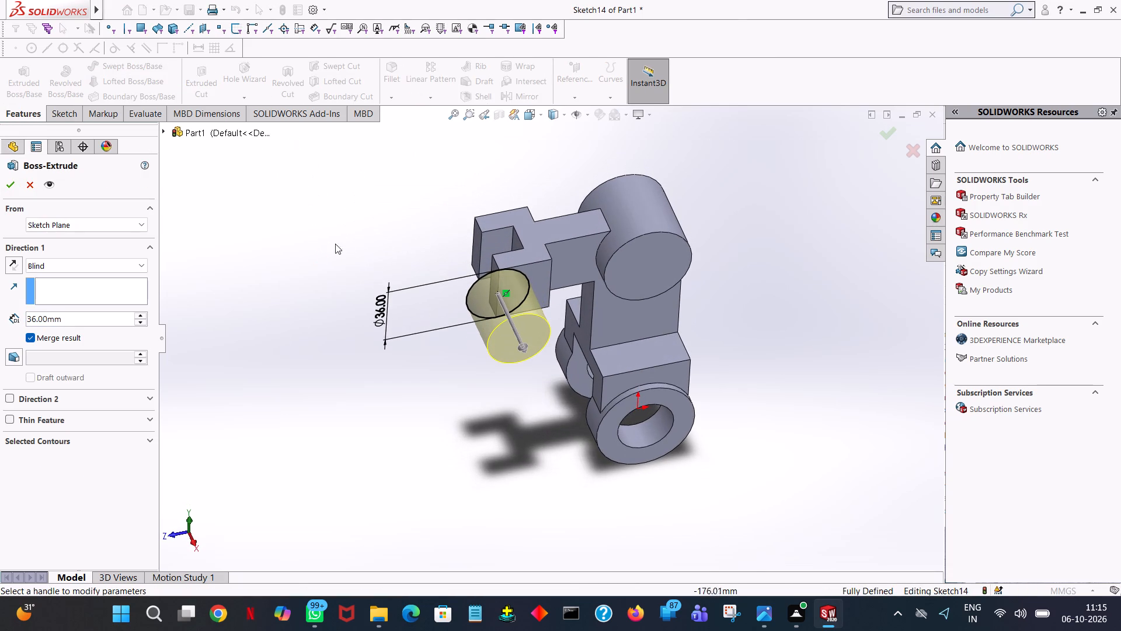
{"action": "left_click", "coordinate": [8, 398]}
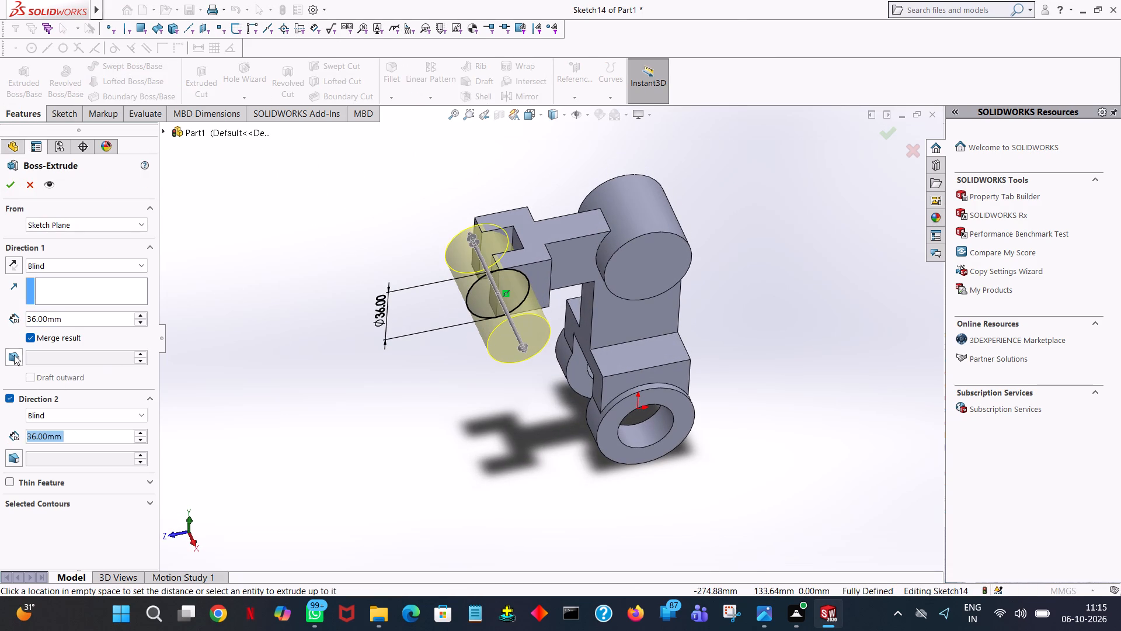
{"action": "double_click", "coordinate": [92, 322]}
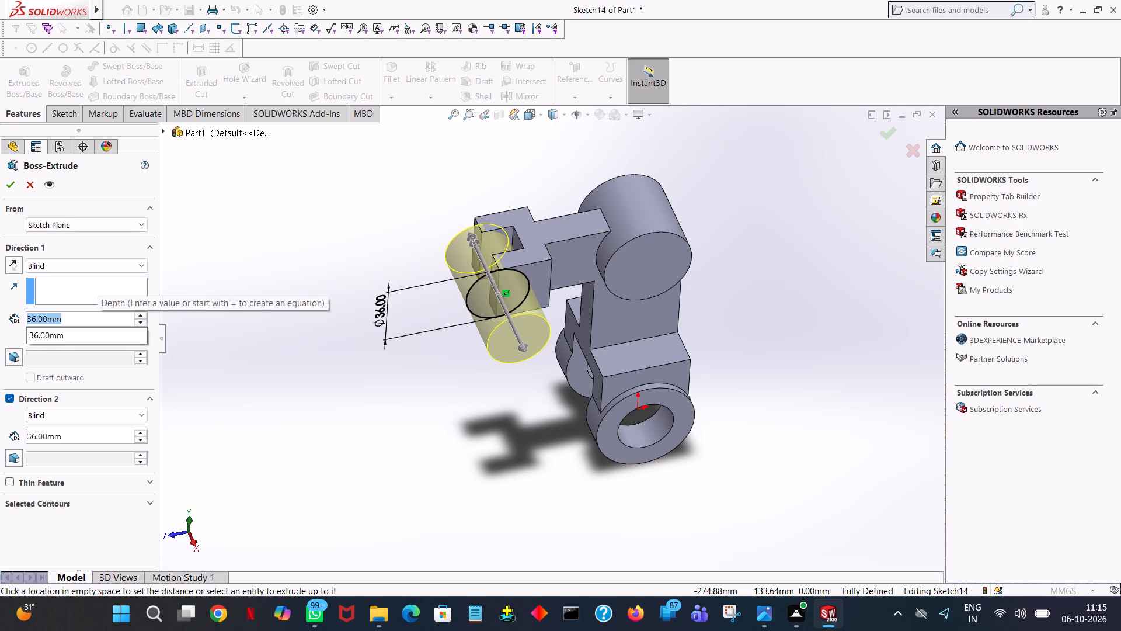
{"action": "key", "text": "3"}
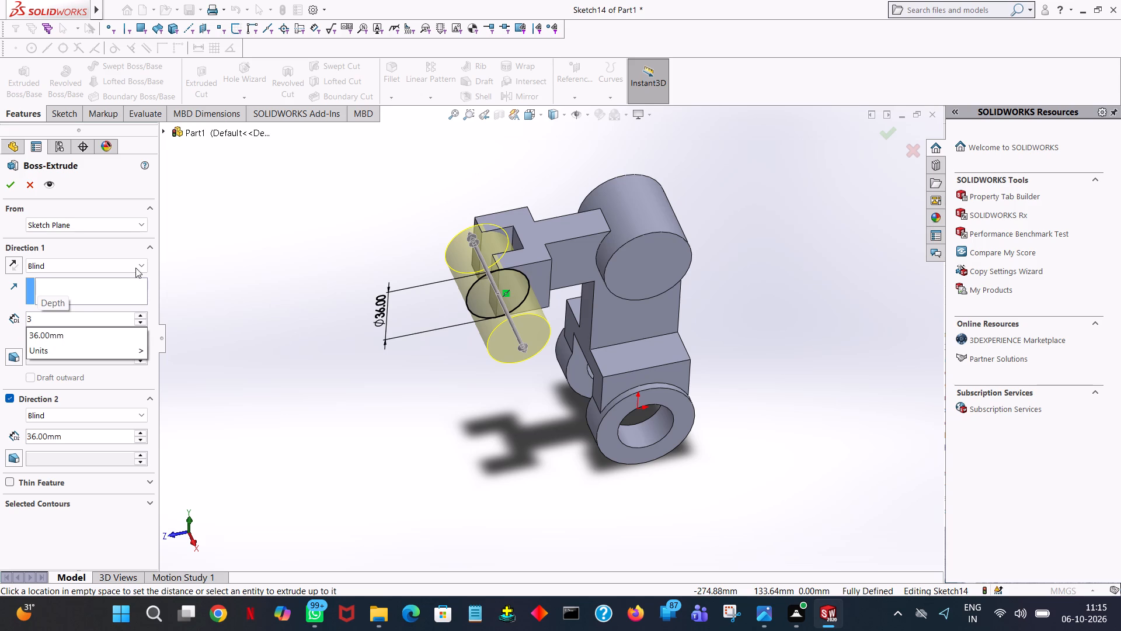
{"action": "left_click", "coordinate": [272, 254]}
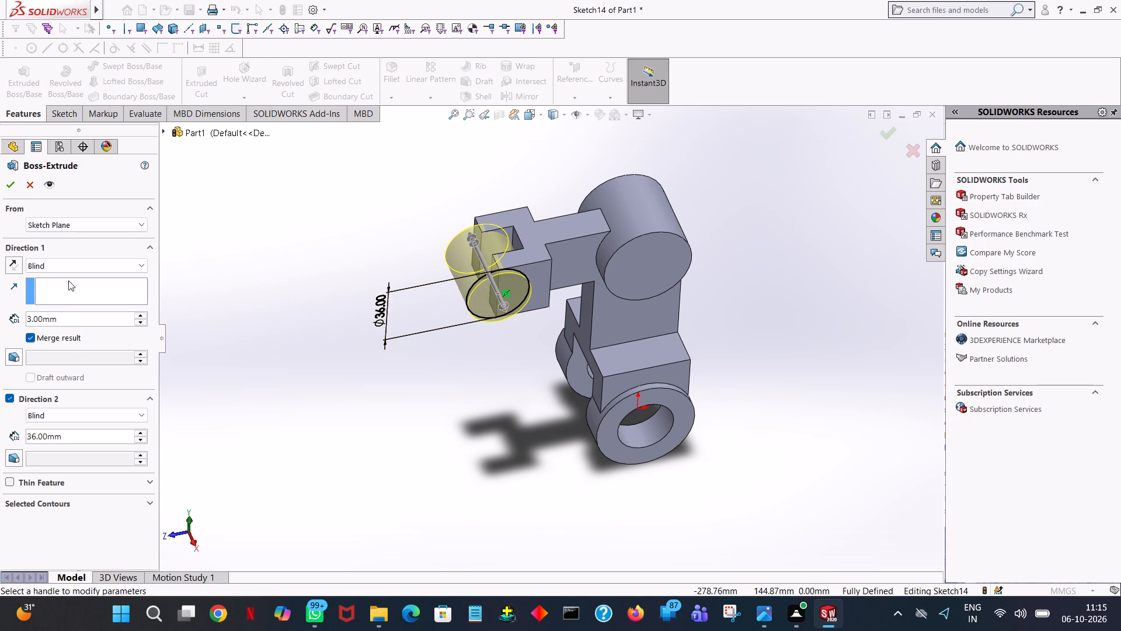
{"action": "left_click", "coordinate": [72, 320]}
{"action": "double_click", "coordinate": [75, 438]}
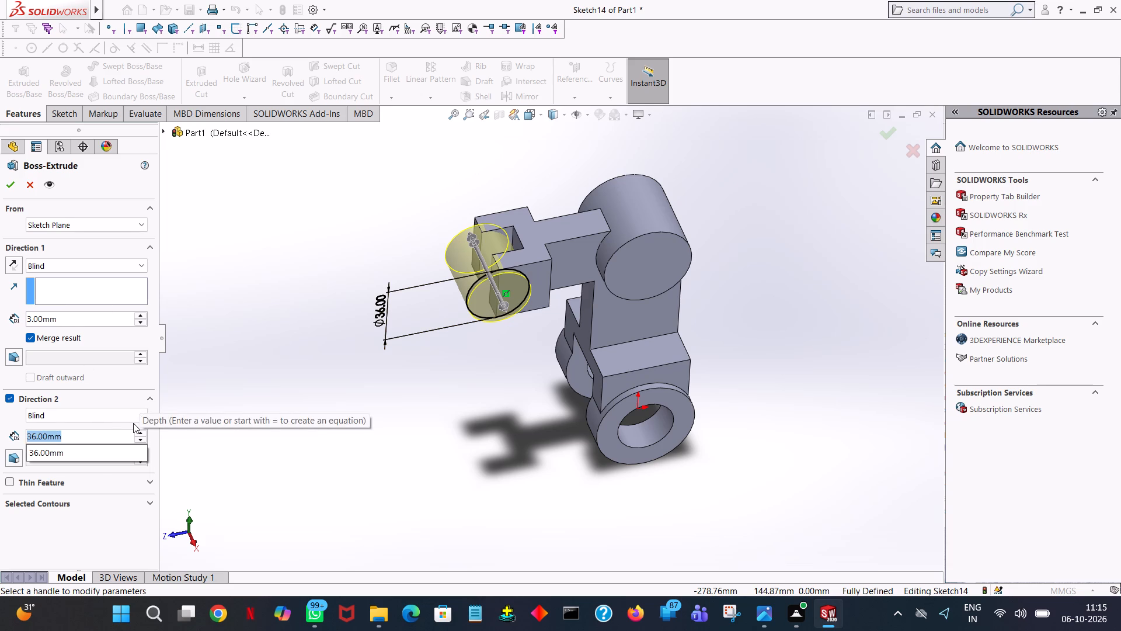
{"action": "type", "text": "12"}
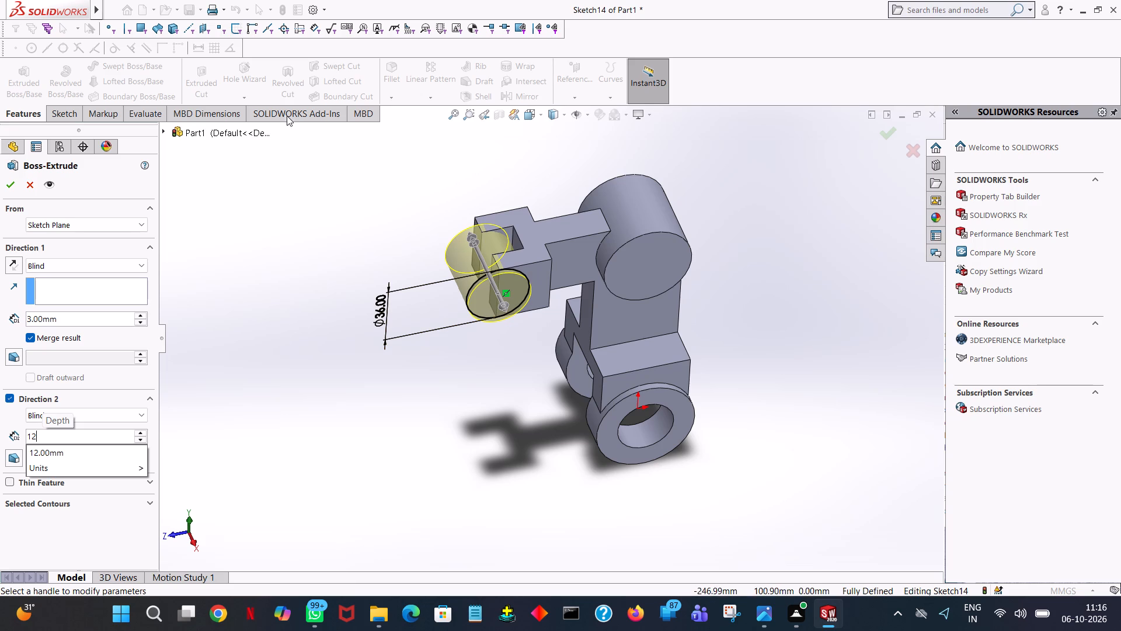
{"action": "left_click", "coordinate": [269, 275]}
{"action": "middle_click_drag", "start_coordinate": [269, 275], "coordinate": [291, 360]}
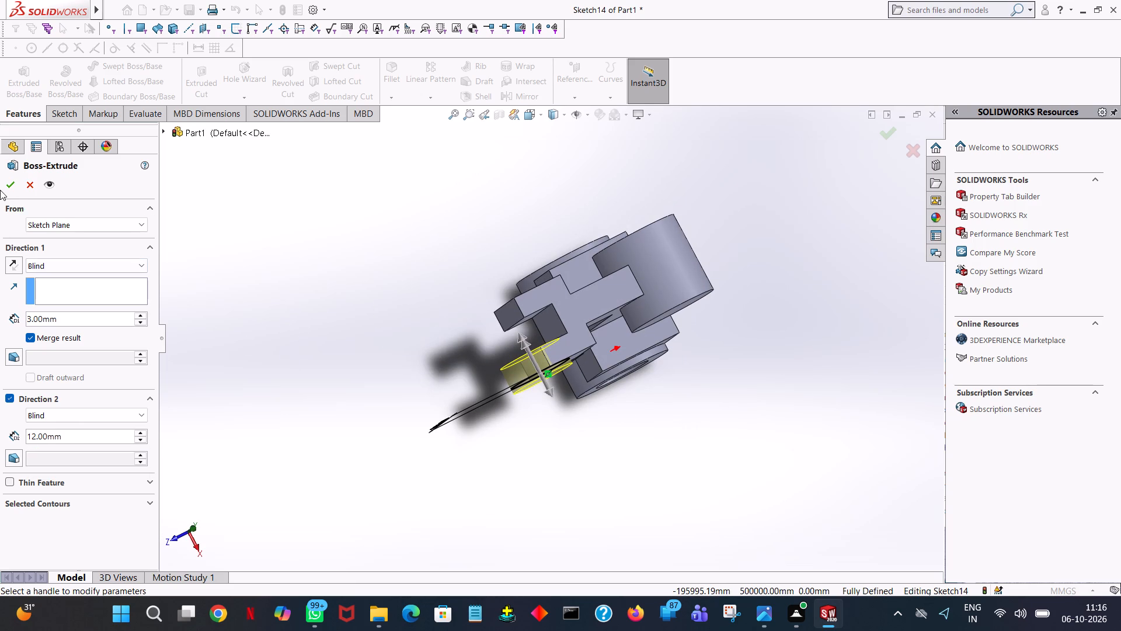
{"action": "left_click", "coordinate": [3, 184]}
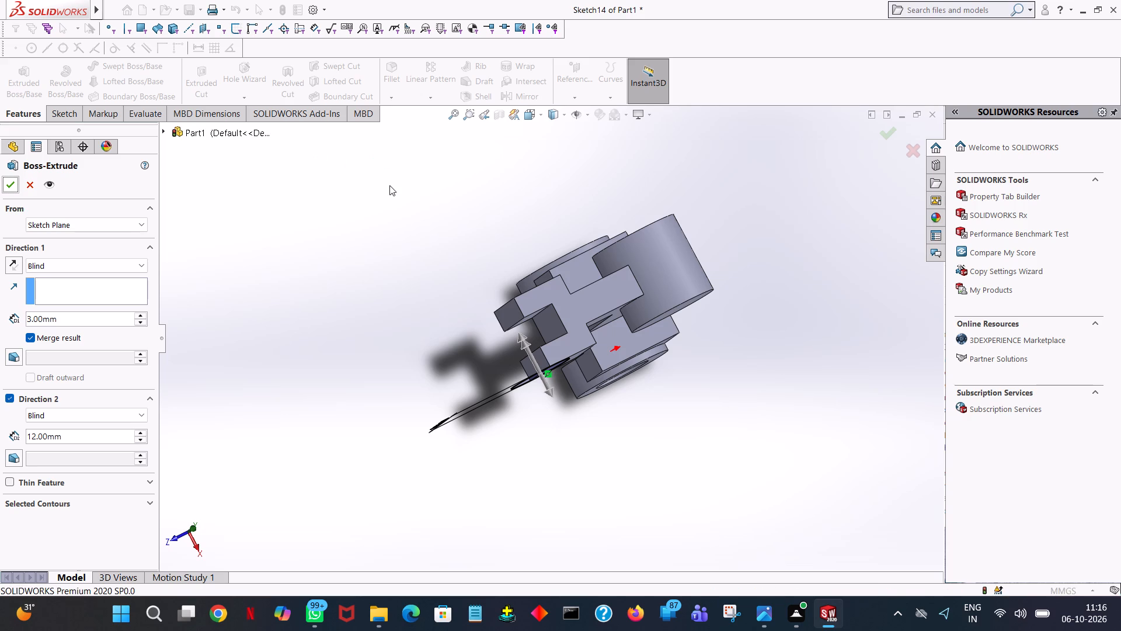
{"action": "left_click", "coordinate": [348, 299]}
Sketch an 18 mm radius circle on the opposite prong's inner face, concentric with the first prong's rounded end.
{"action": "middle_click_drag", "start_coordinate": [367, 299], "coordinate": [316, 216]}
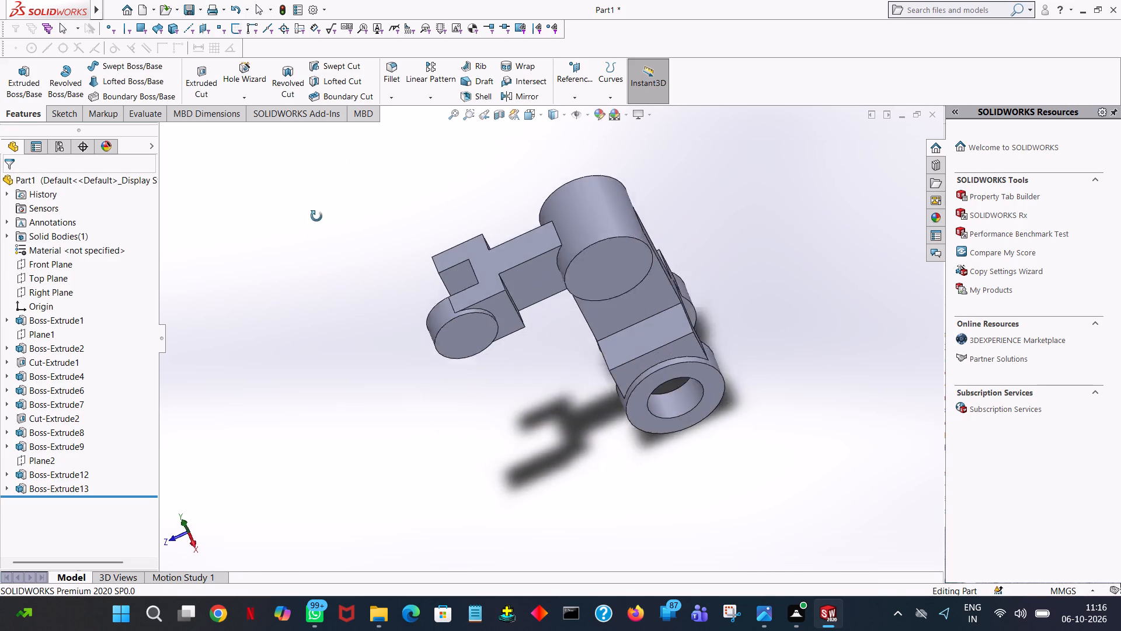
{"action": "middle_click_drag", "start_coordinate": [316, 216], "coordinate": [342, 202]}
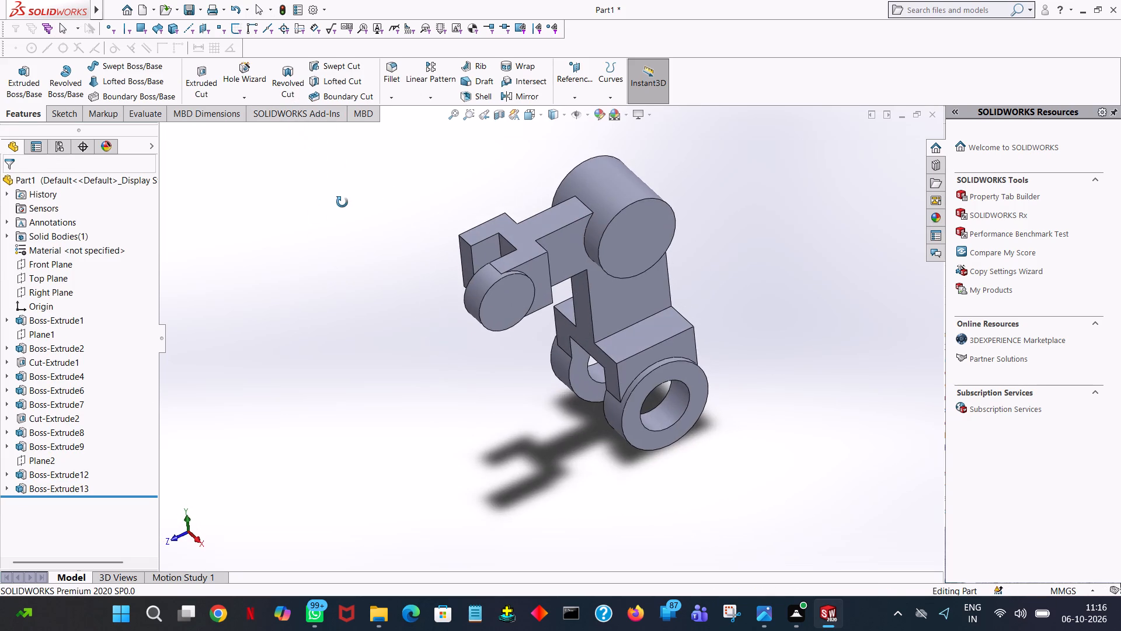
{"action": "middle_click_drag", "start_coordinate": [342, 202], "coordinate": [349, 309]}
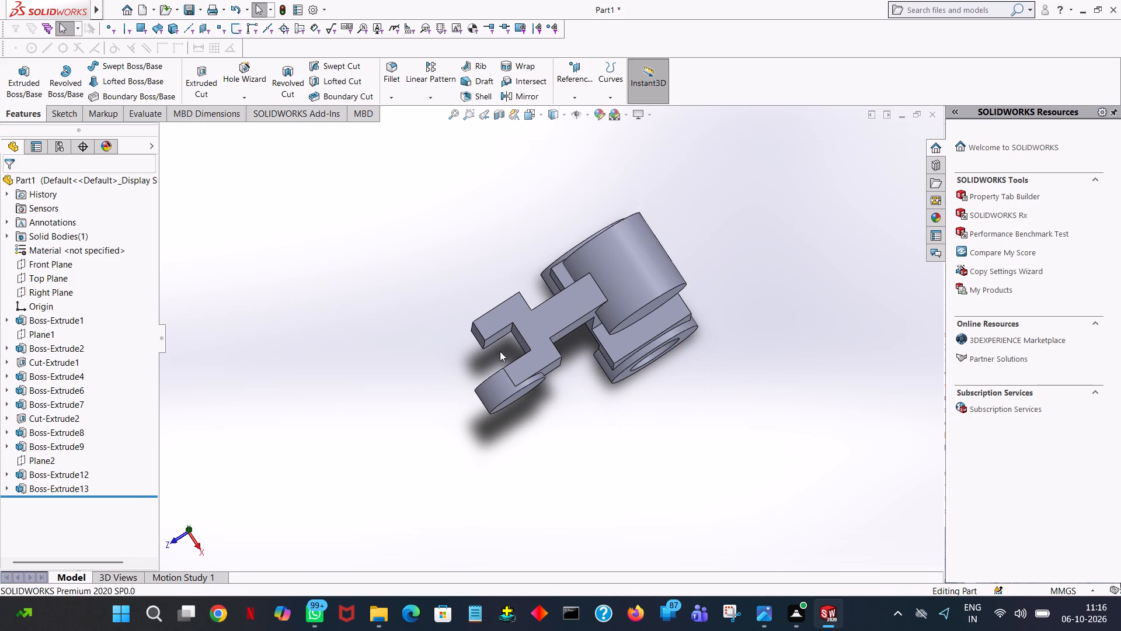
{"action": "left_click", "coordinate": [31, 92]}
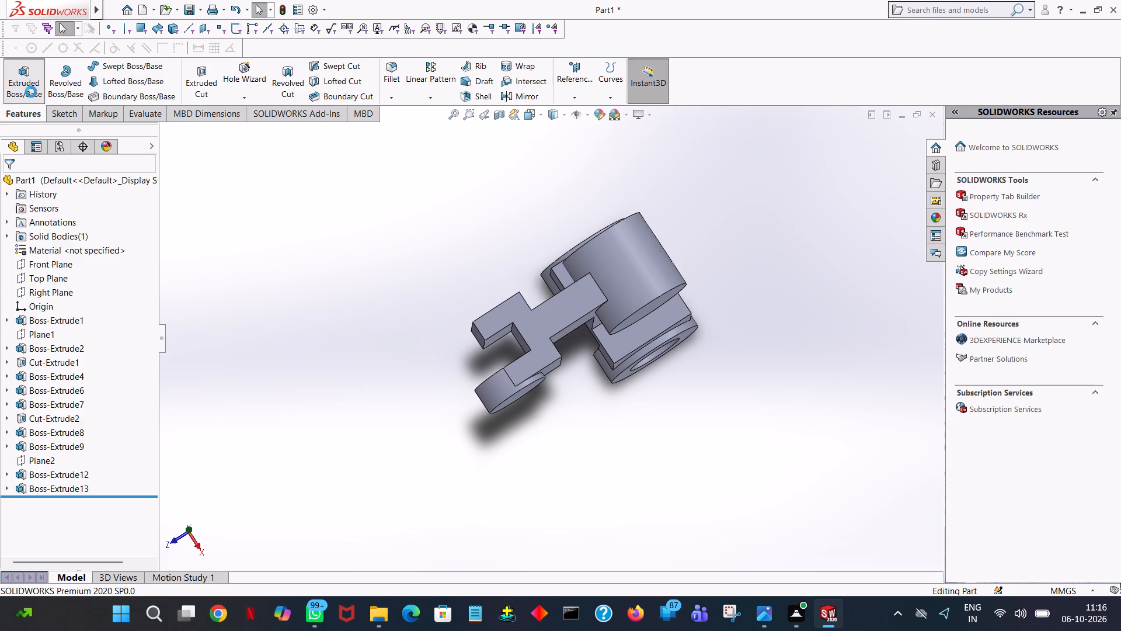
{"action": "left_click", "coordinate": [497, 338]}
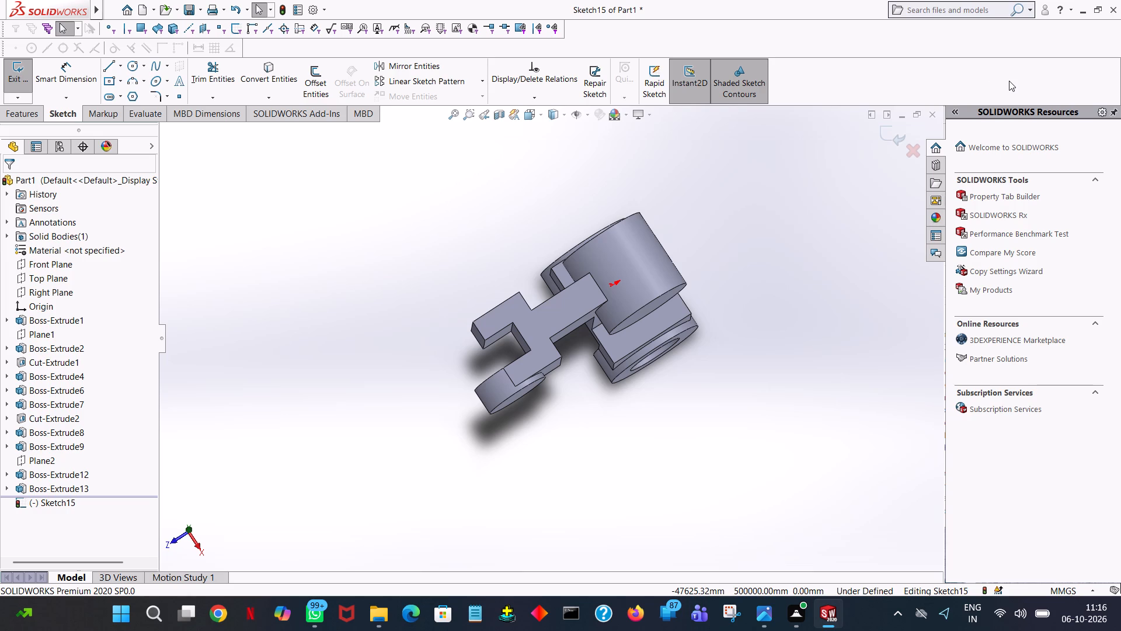
{"action": "key", "text": "space"}
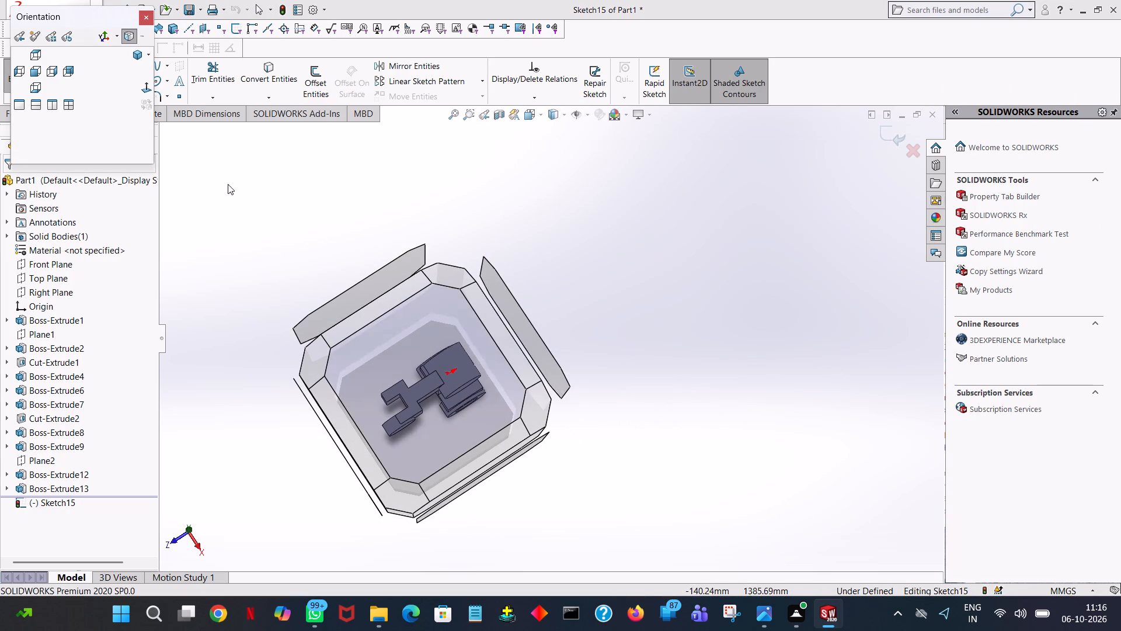
{"action": "left_click", "coordinate": [147, 90]}
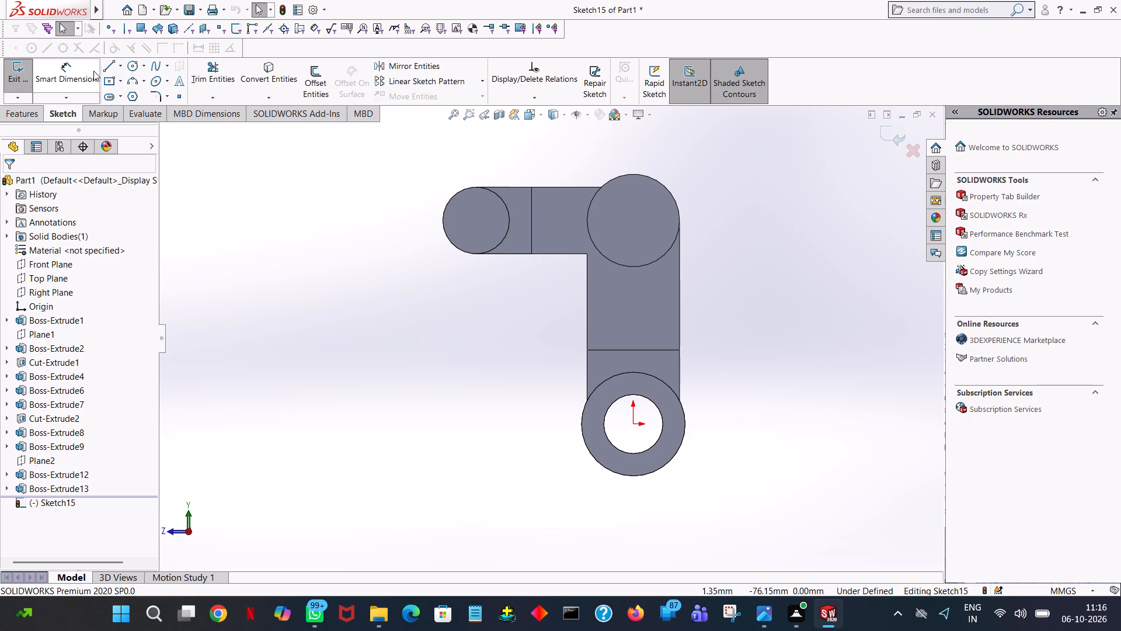
{"action": "left_click", "coordinate": [128, 63]}
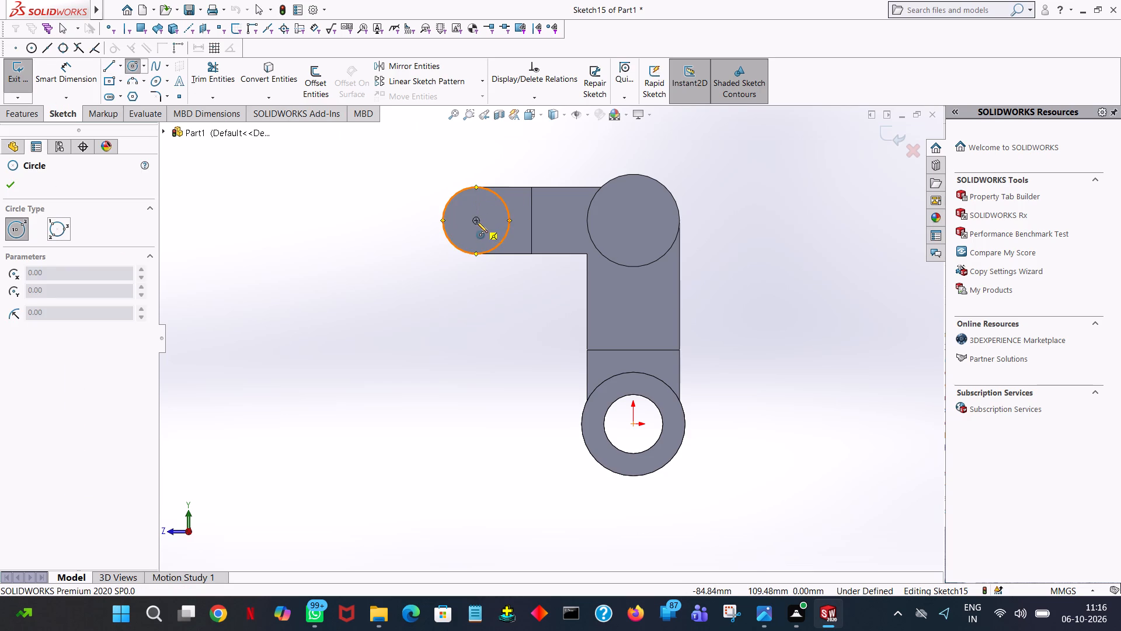
{"action": "left_click", "coordinate": [476, 221]}
{"action": "left_click", "coordinate": [474, 189]}
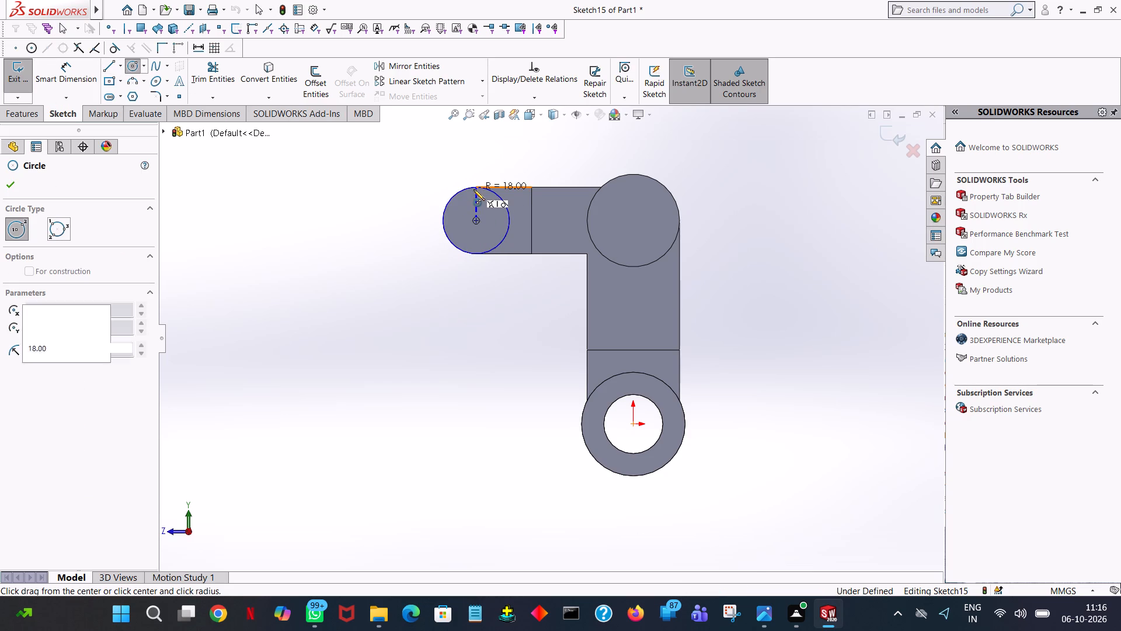
{"action": "right_click", "coordinate": [474, 189]}
{"action": "left_click", "coordinate": [529, 199]}
{"action": "left_click", "coordinate": [321, 174]}
Extrude the new circle 15 mm Blind in the reversed direction, outward through the second prong, merged with the body.
{"action": "middle_click_drag", "start_coordinate": [340, 189], "coordinate": [374, 216]}
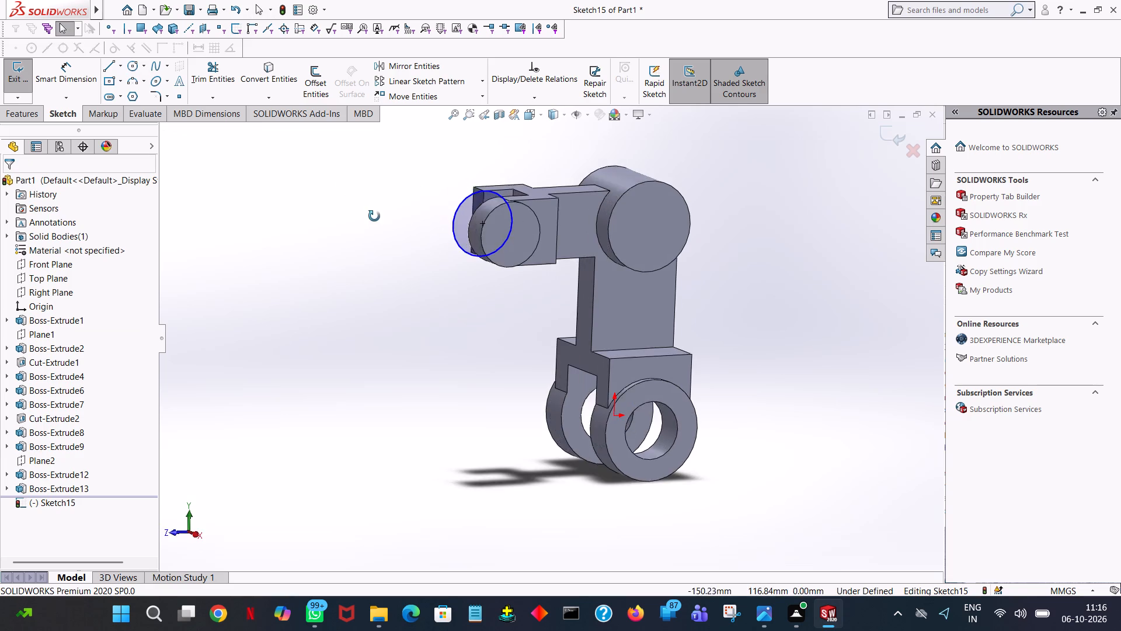
{"action": "middle_click_drag", "start_coordinate": [374, 216], "coordinate": [408, 235]}
{"action": "left_click", "coordinate": [23, 115]}
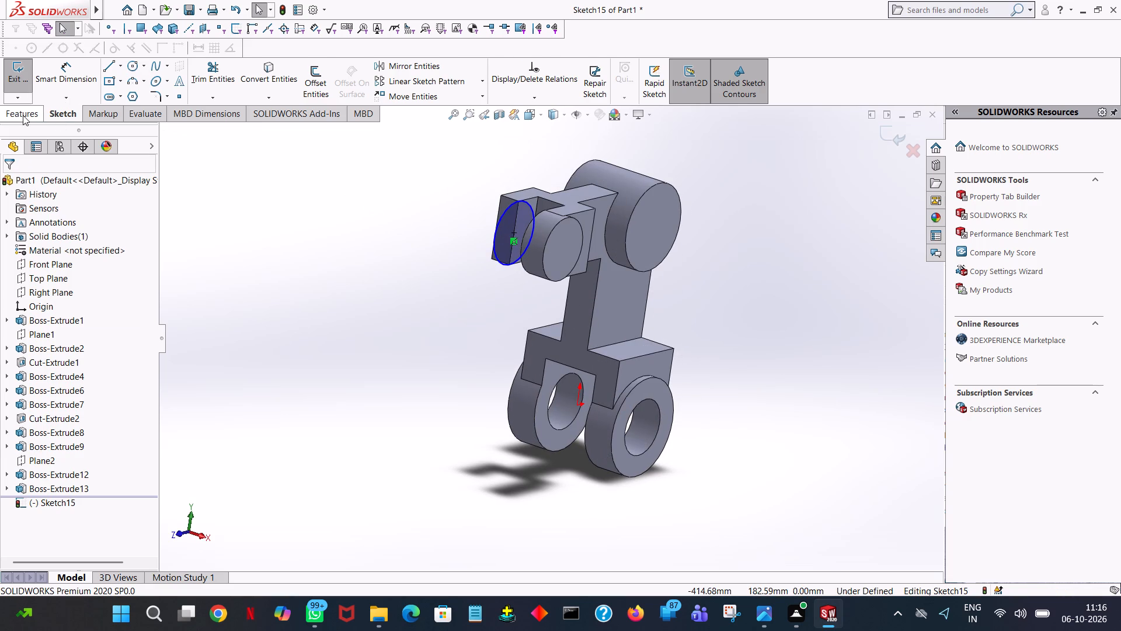
{"action": "left_click", "coordinate": [32, 81]}
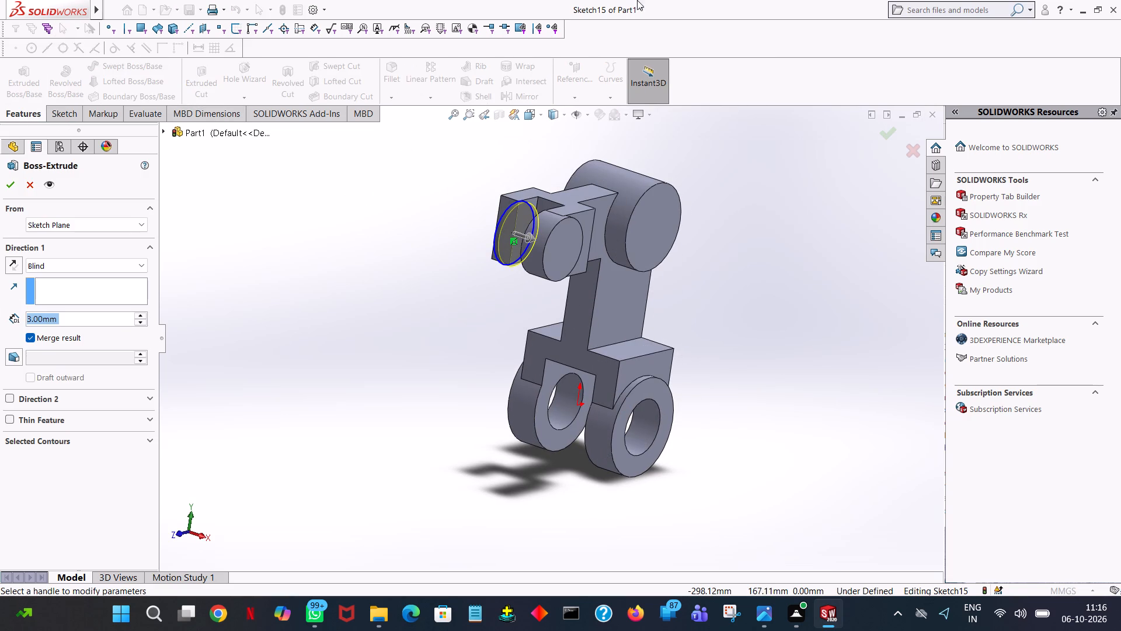
{"action": "left_click", "coordinate": [16, 265]}
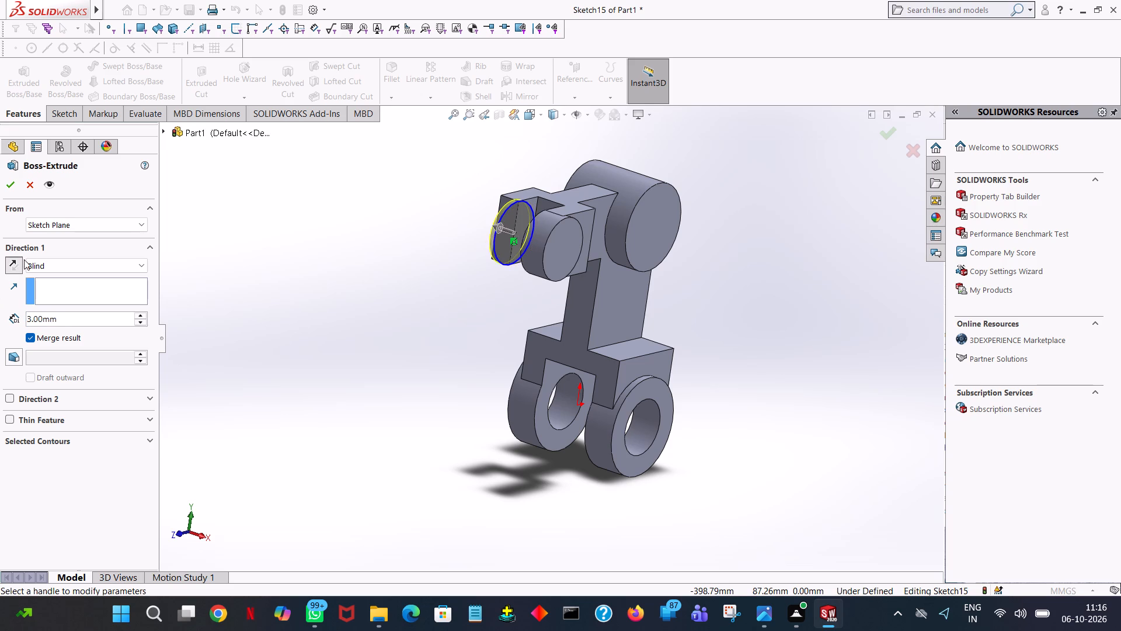
{"action": "middle_click_drag", "start_coordinate": [426, 224], "coordinate": [433, 345]}
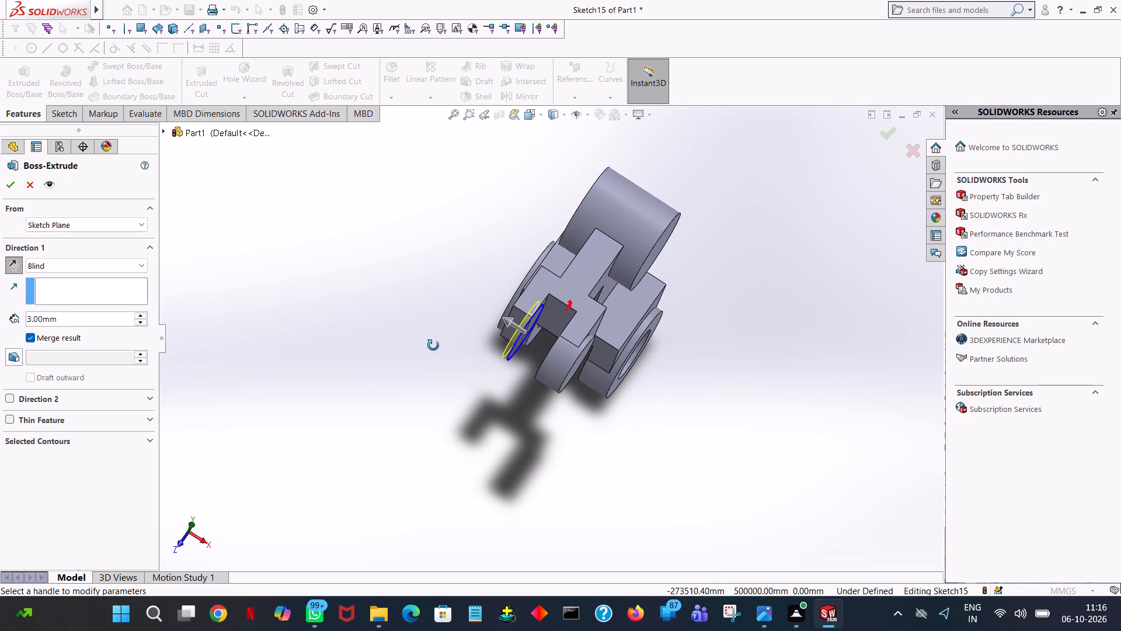
{"action": "middle_click_drag", "start_coordinate": [433, 345], "coordinate": [433, 346]}
{"action": "double_click", "coordinate": [62, 317]}
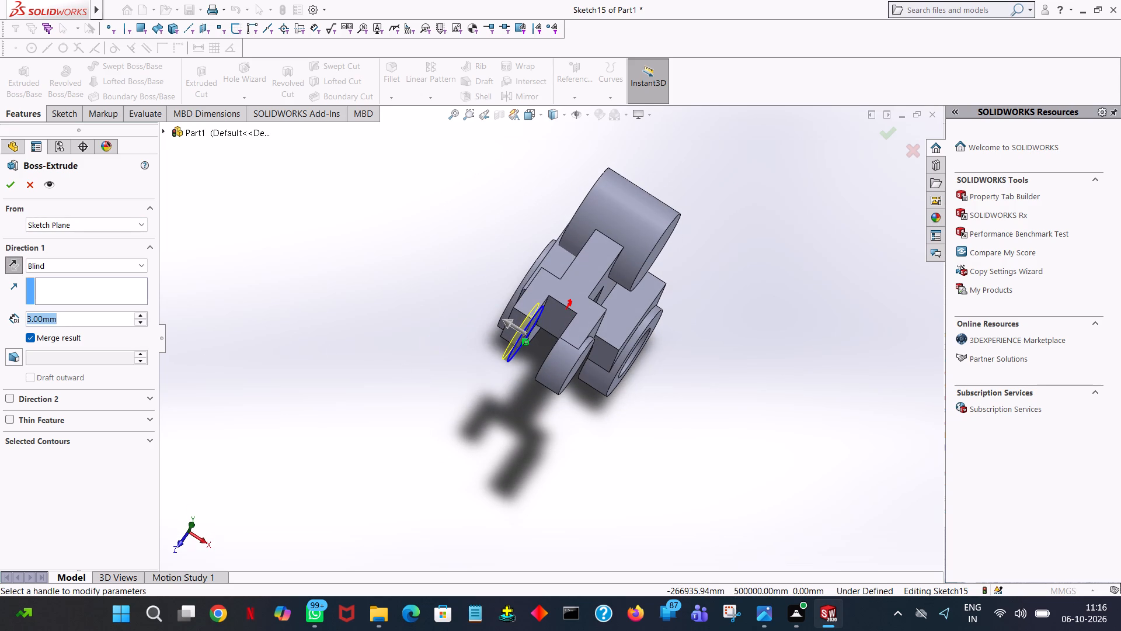
{"action": "type", "text": "15"}
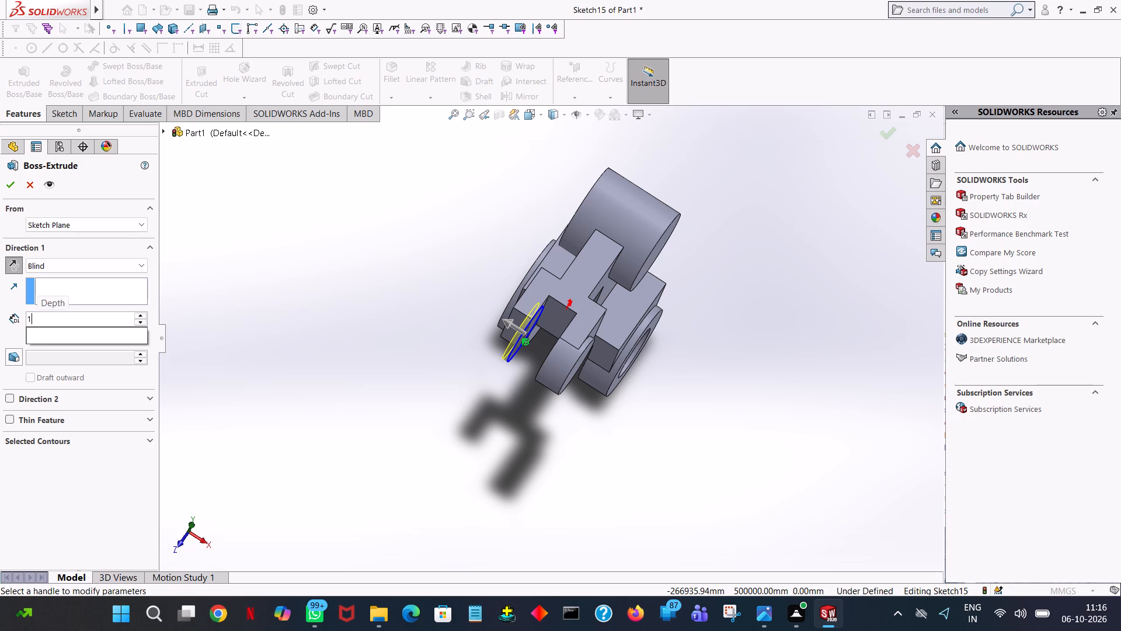
{"action": "left_click", "coordinate": [339, 303]}
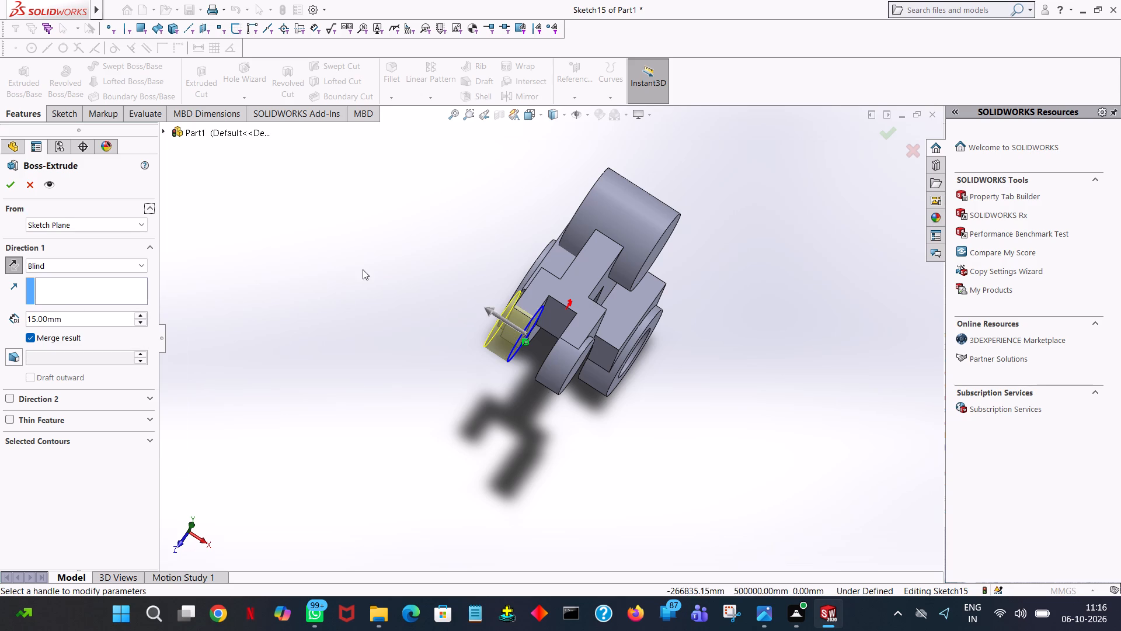
{"action": "left_click", "coordinate": [7, 186]}
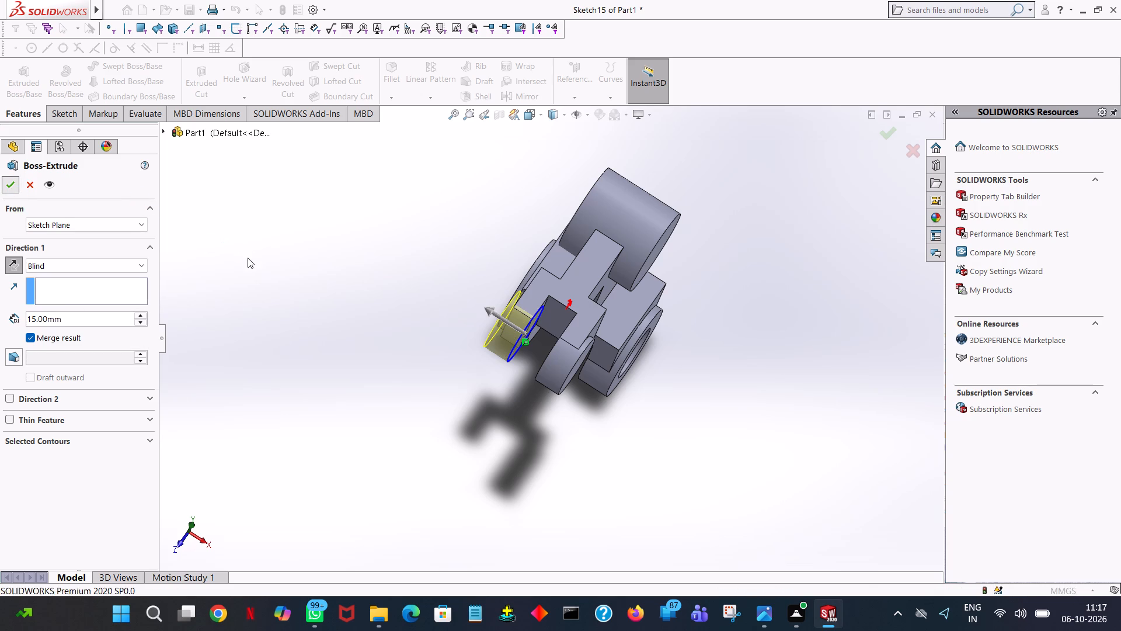
{"action": "left_click", "coordinate": [248, 258]}
Start an extruded cut on the sideways fork's outer round end face and sketch a concentric 7.5 mm radius circle.
{"action": "middle_click_drag", "start_coordinate": [353, 278], "coordinate": [311, 223]}
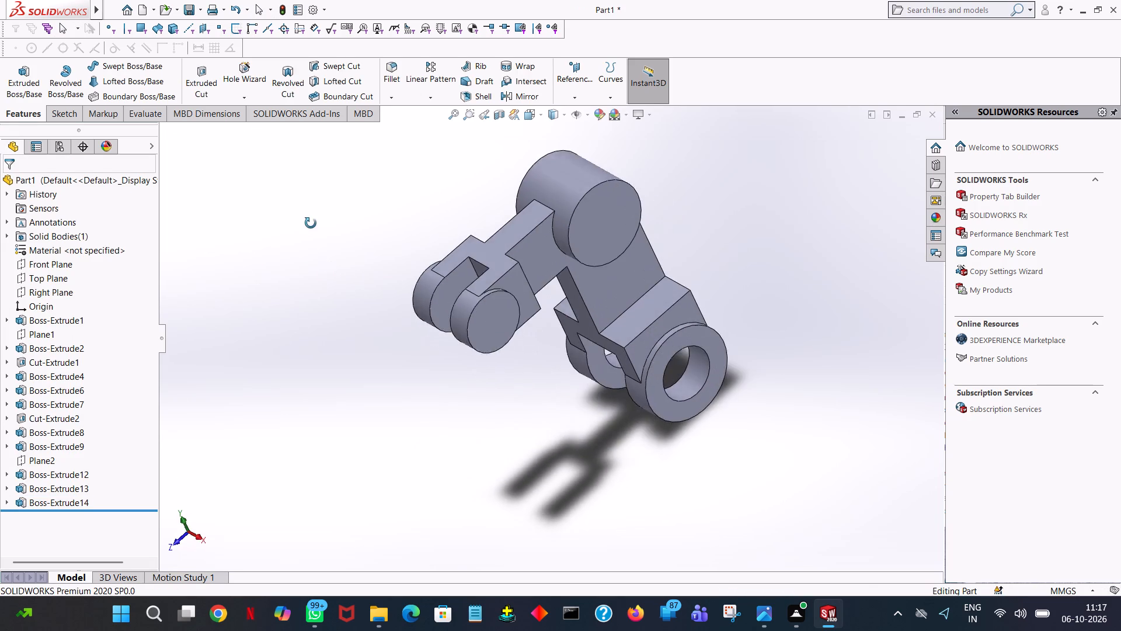
{"action": "middle_click_drag", "start_coordinate": [311, 223], "coordinate": [529, 383]}
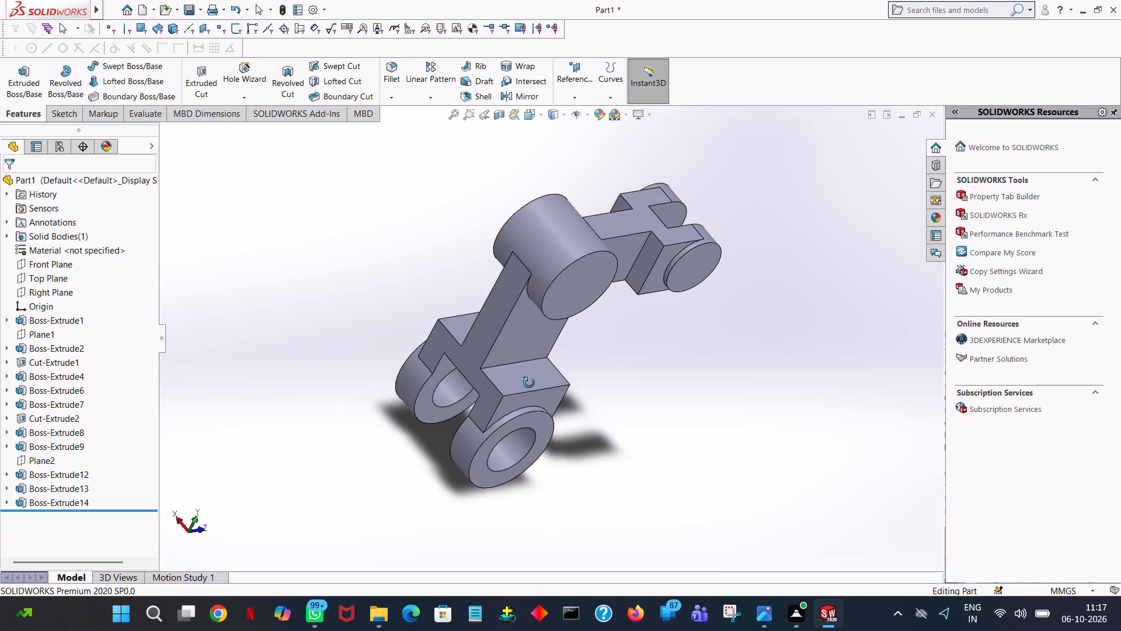
{"action": "middle_click_drag", "start_coordinate": [529, 383], "coordinate": [330, 358]}
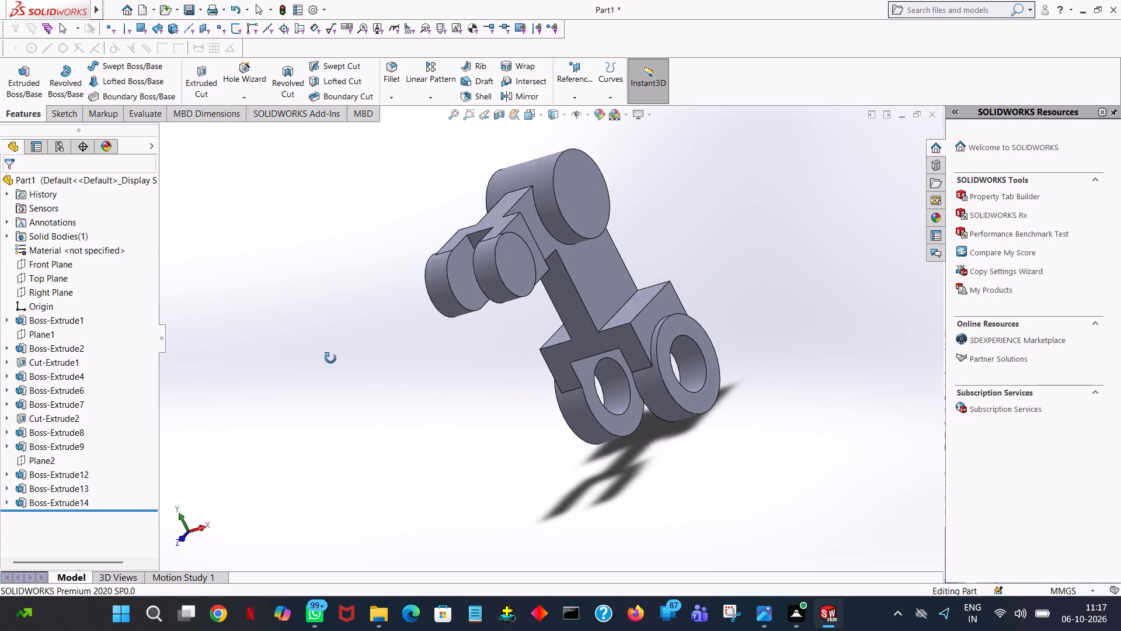
{"action": "middle_click_drag", "start_coordinate": [330, 358], "coordinate": [252, 317]}
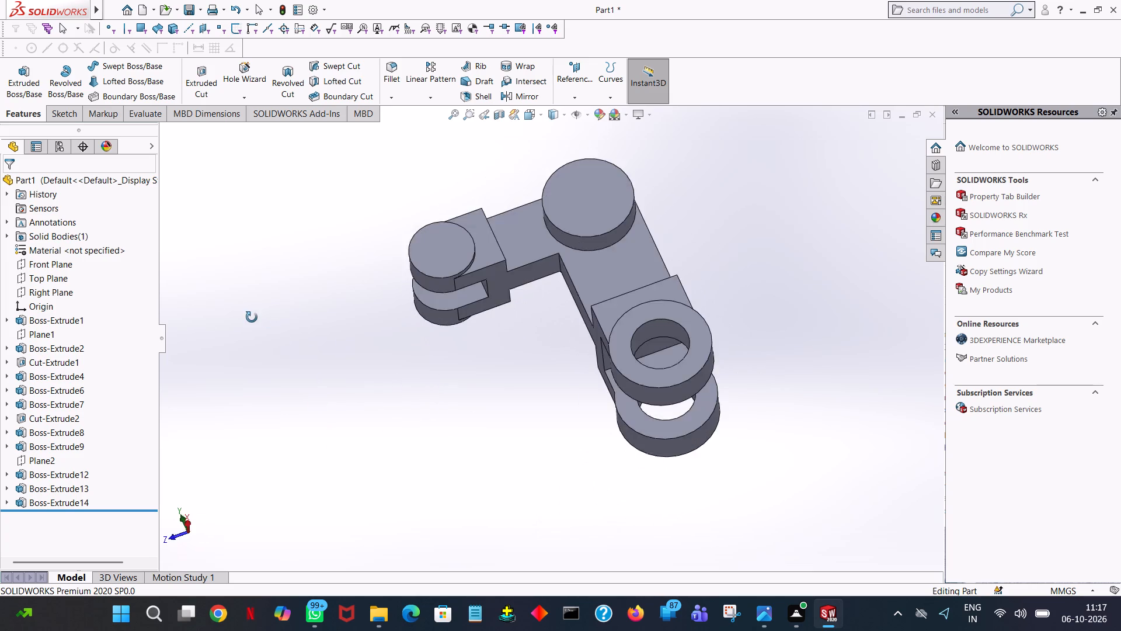
{"action": "middle_click_drag", "start_coordinate": [252, 317], "coordinate": [255, 401]}
{"action": "left_click", "coordinate": [190, 60]}
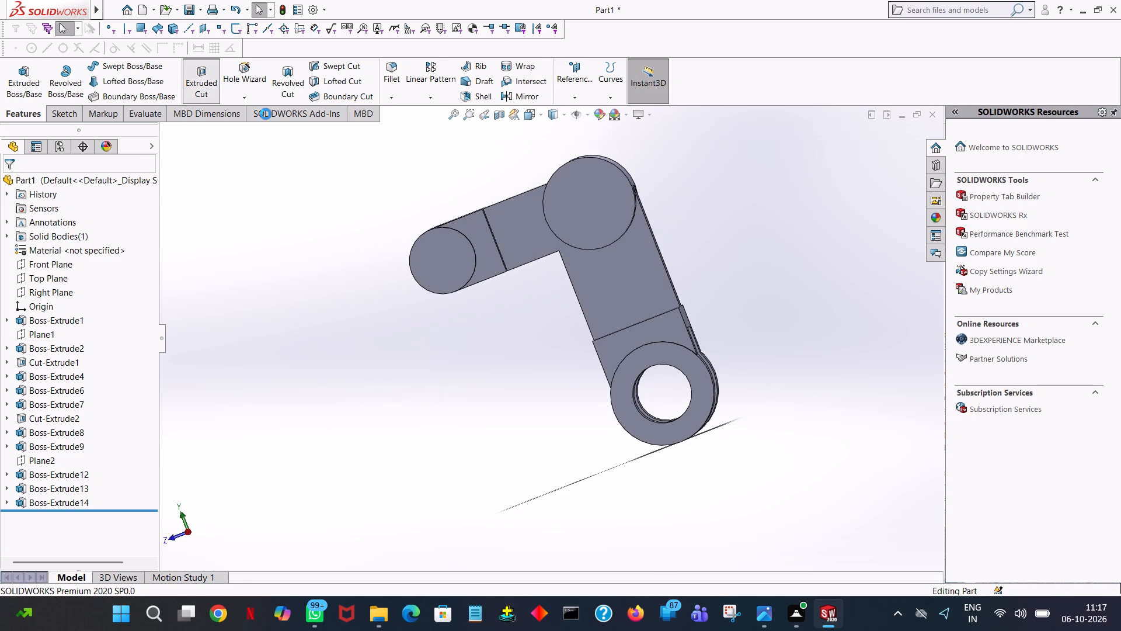
{"action": "left_click", "coordinate": [442, 255]}
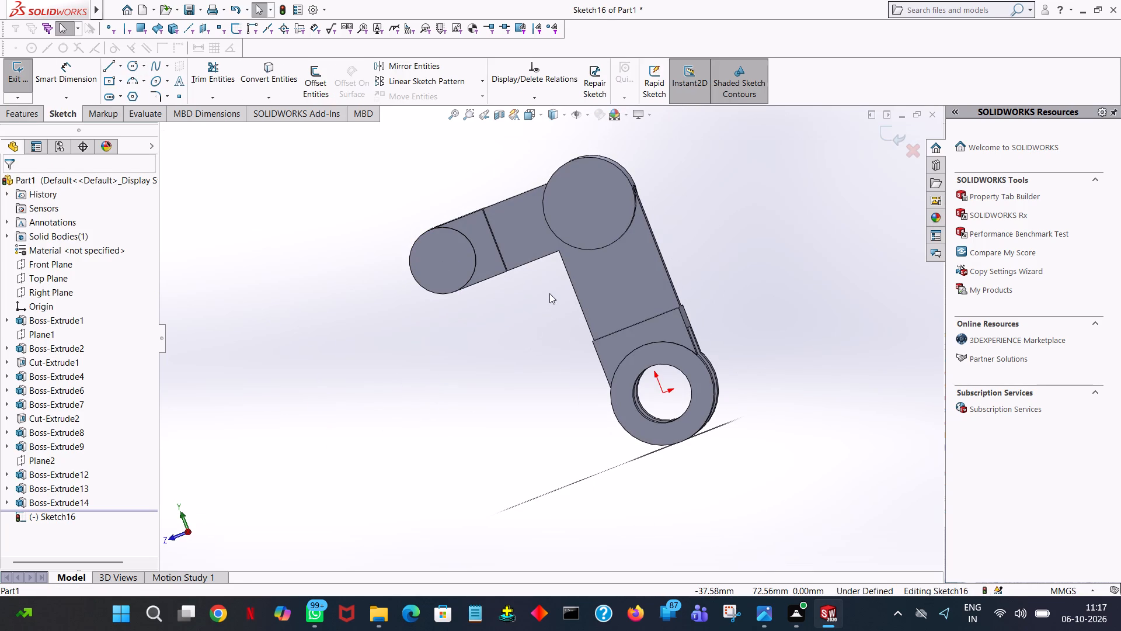
{"action": "key", "text": "space"}
{"action": "left_click", "coordinate": [145, 92]}
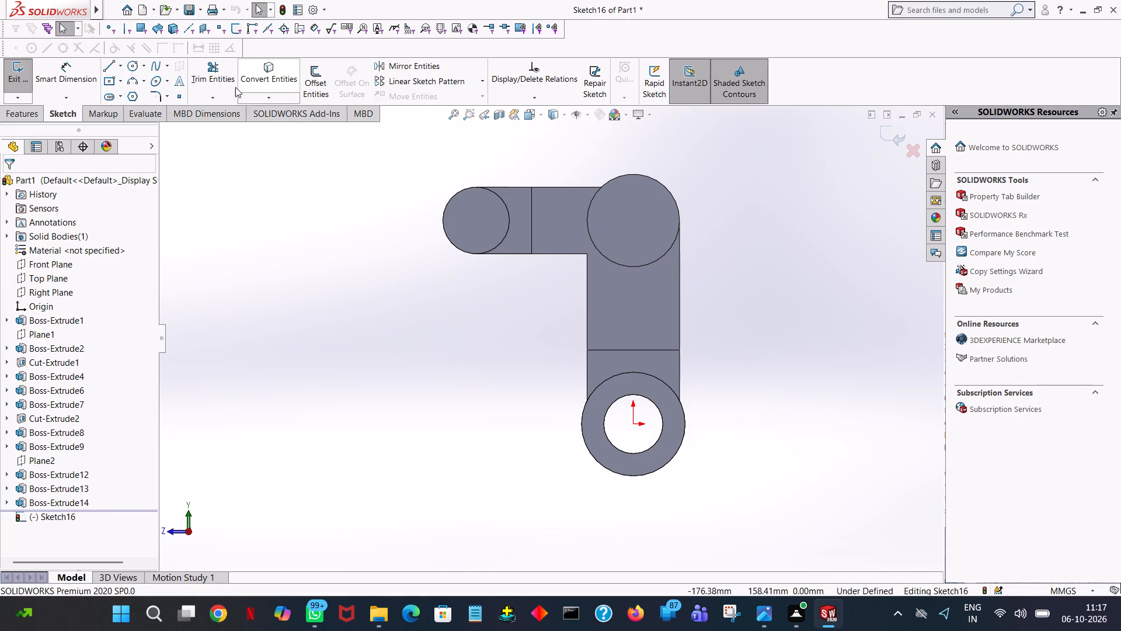
{"action": "left_click", "coordinate": [128, 70]}
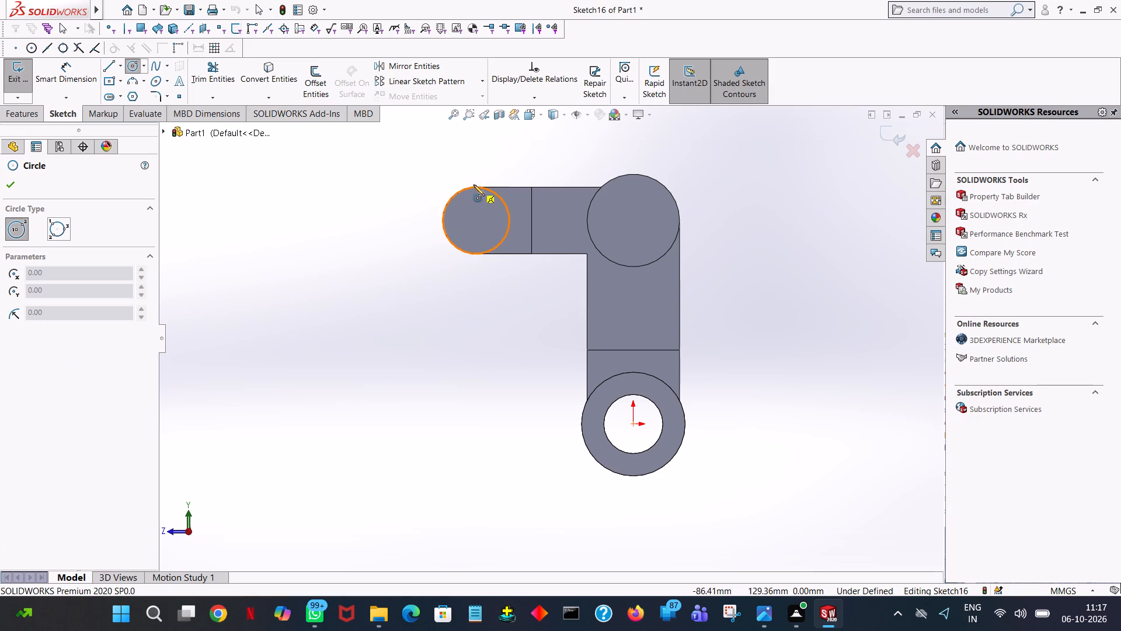
{"action": "left_click", "coordinate": [475, 220]}
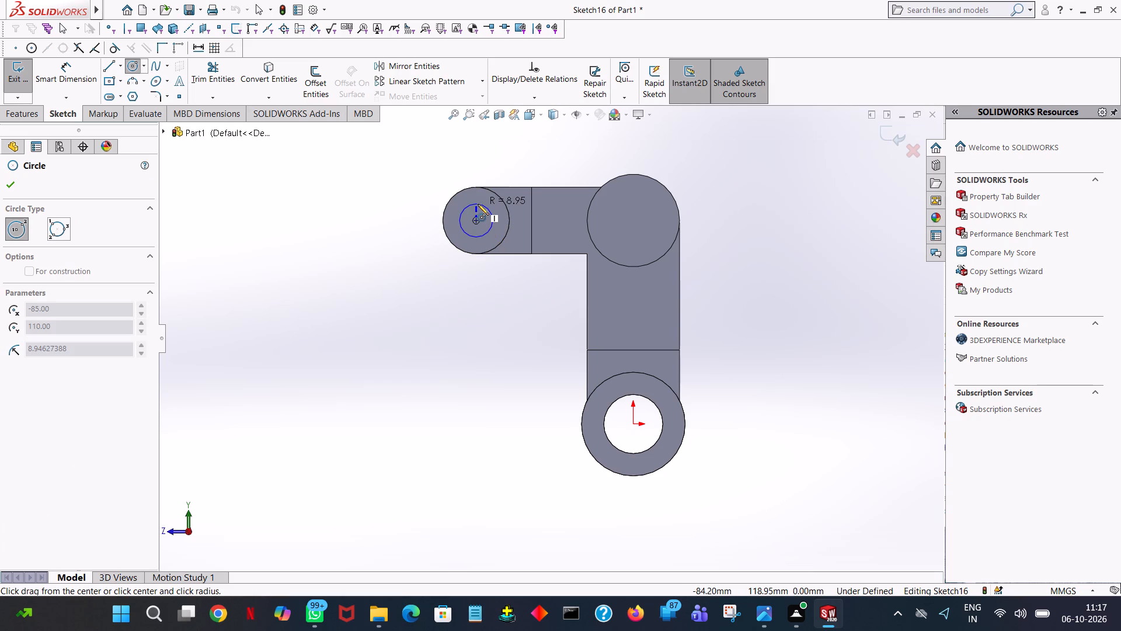
{"action": "left_click", "coordinate": [478, 204]}
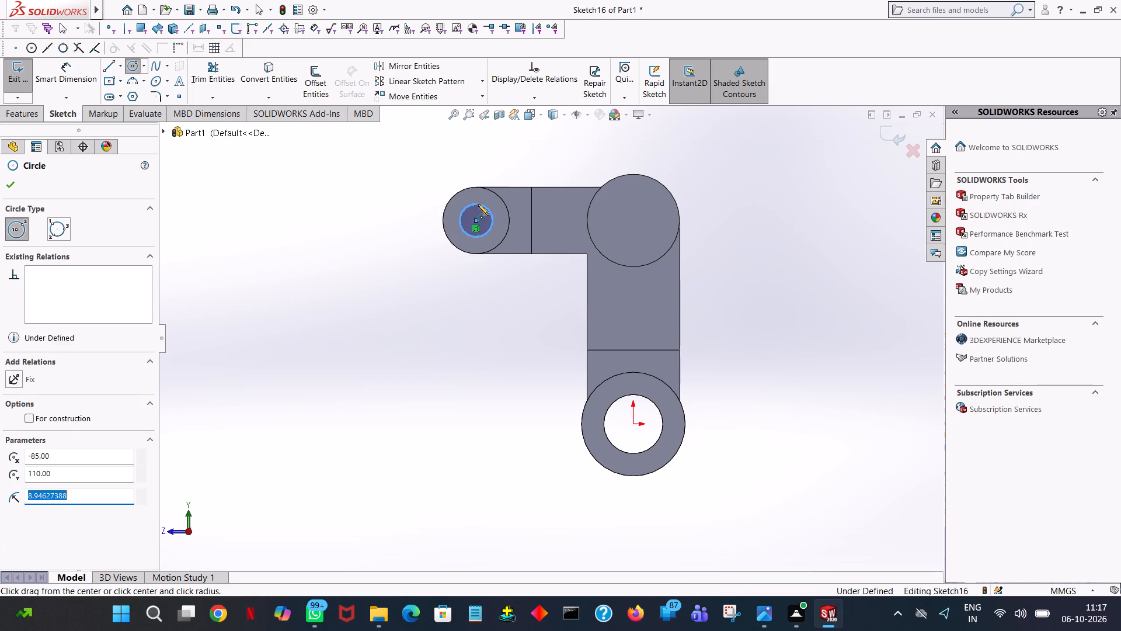
{"action": "type", "text": "7.5"}
{"action": "key", "text": "Return"}
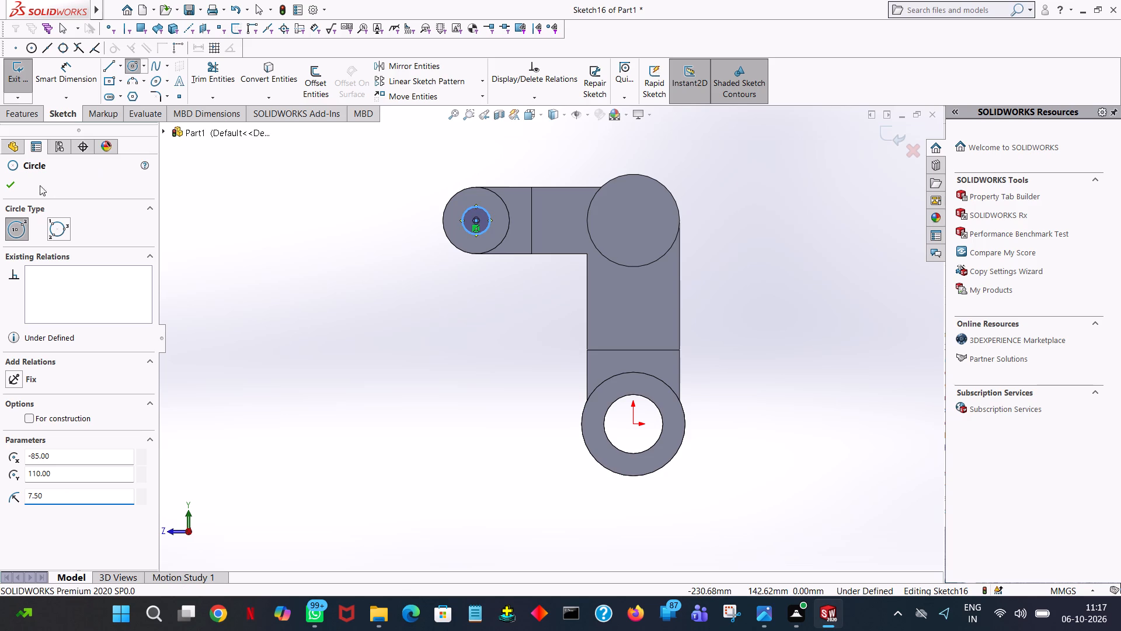
{"action": "left_click", "coordinate": [6, 181]}
{"action": "left_click", "coordinate": [175, 240]}
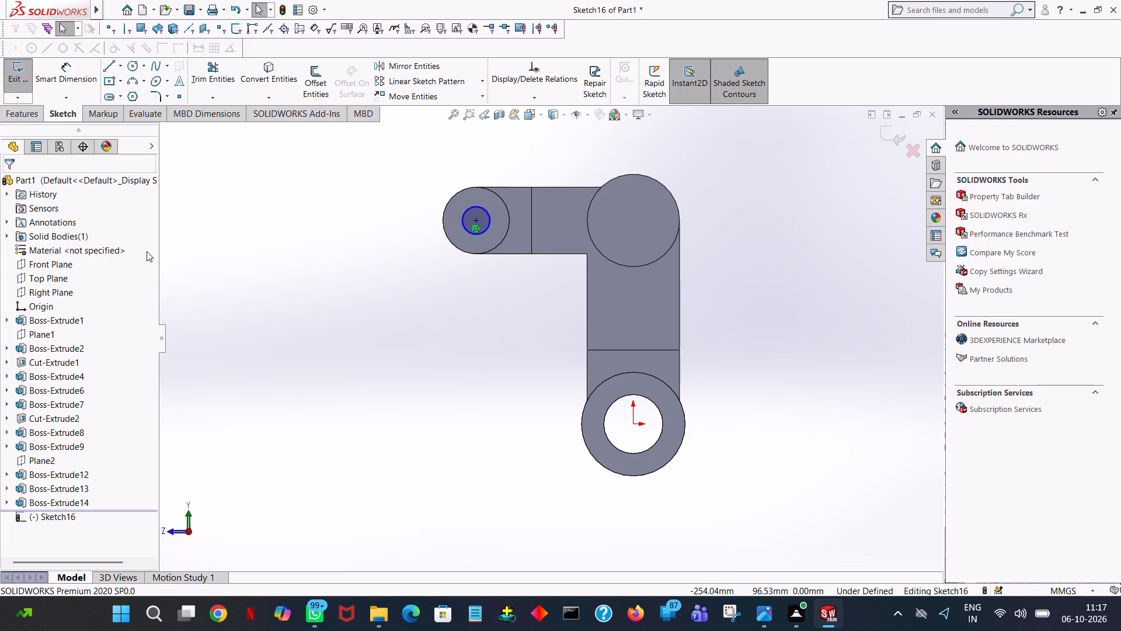
Cut the 7.5 mm radius circle through both prongs of the sideways fork with a Blind depth of 152 mm.
{"action": "left_click", "coordinate": [11, 109]}
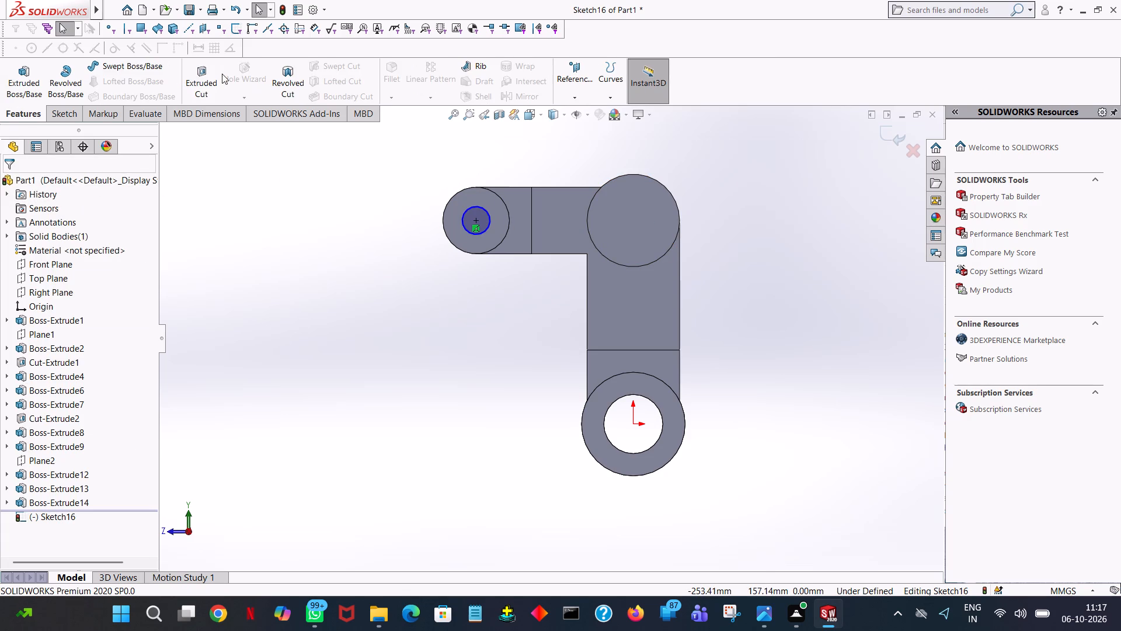
{"action": "left_click", "coordinate": [215, 77]}
{"action": "middle_click_drag", "start_coordinate": [343, 235], "coordinate": [375, 339]}
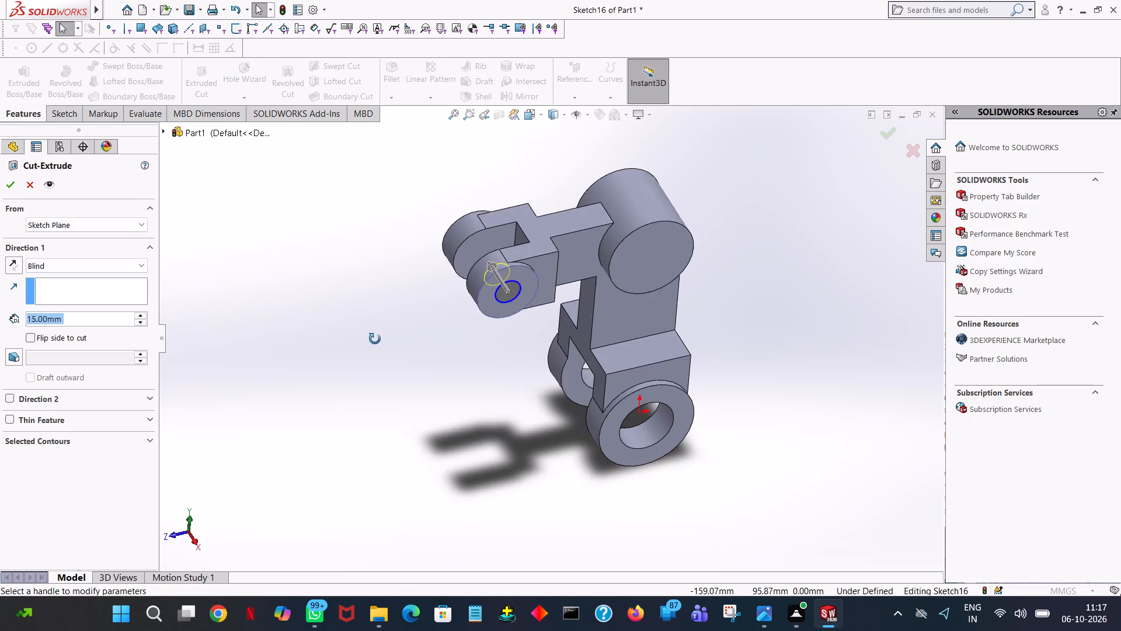
{"action": "middle_click_drag", "start_coordinate": [375, 339], "coordinate": [446, 330]}
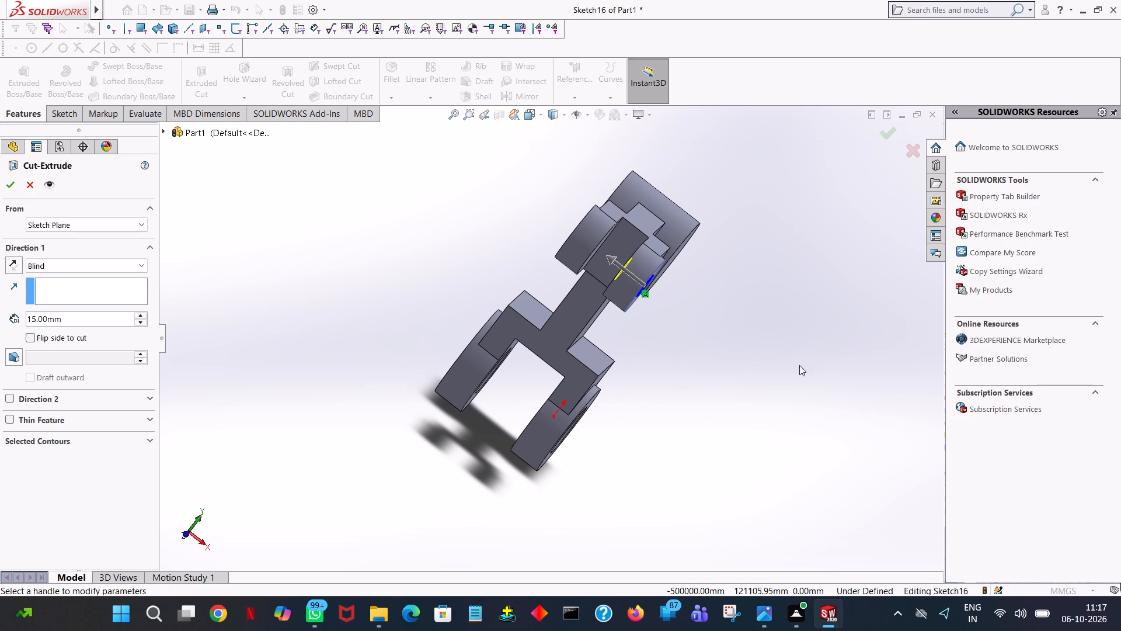
{"action": "left_click_drag", "start_coordinate": [612, 263], "coordinate": [466, 188]}
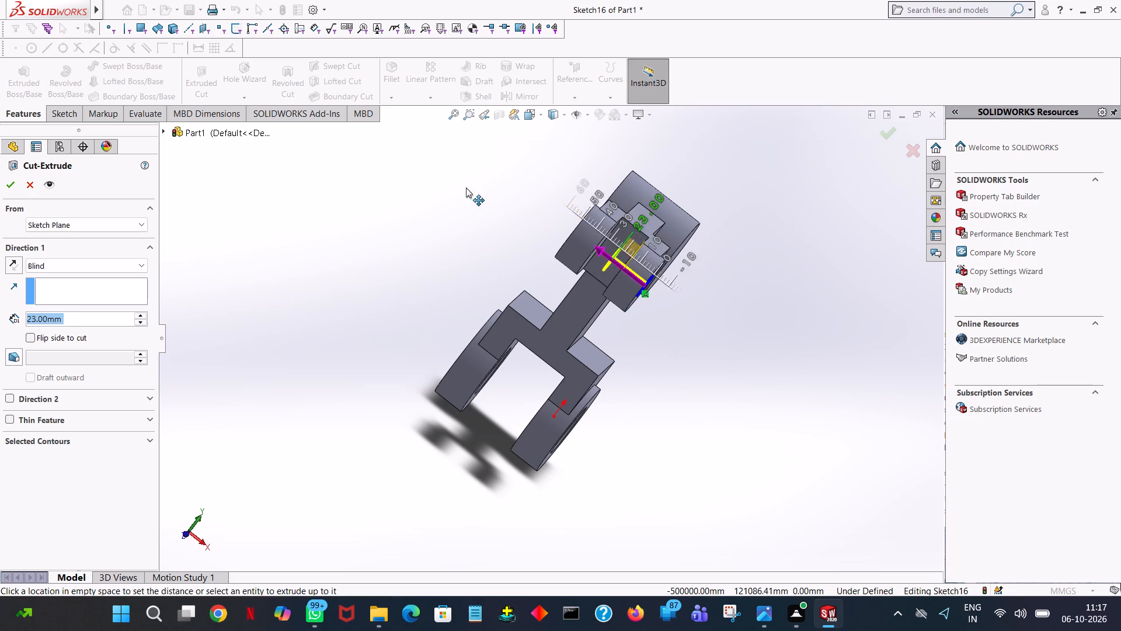
{"action": "left_click_drag", "start_coordinate": [466, 188], "coordinate": [393, 154]}
{"action": "left_click", "coordinate": [6, 183]}
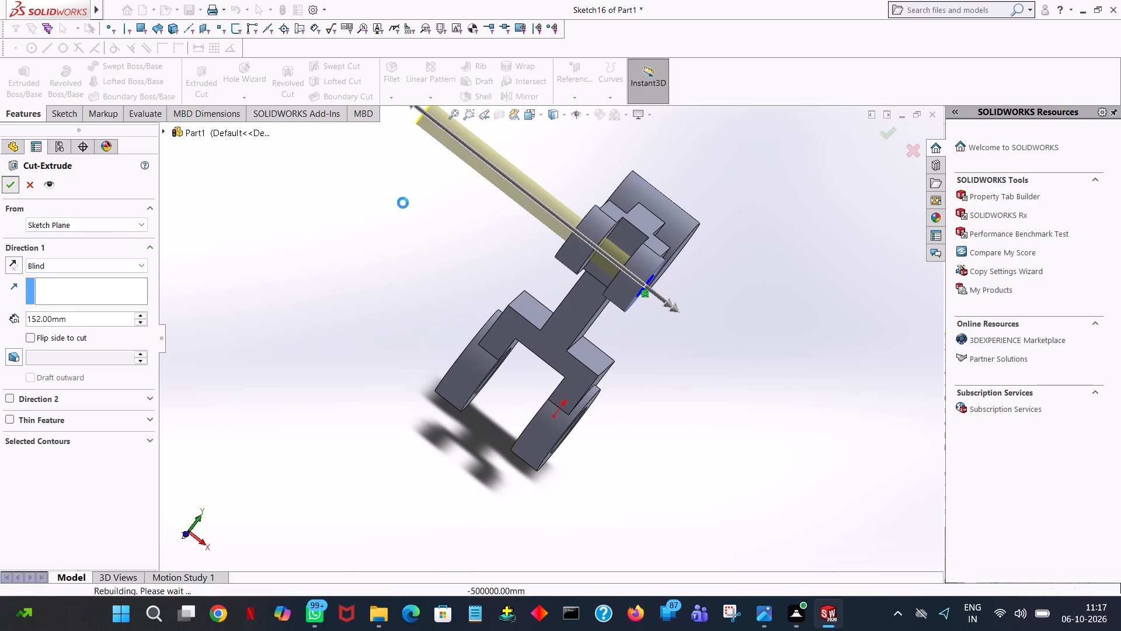
{"action": "left_click", "coordinate": [463, 240]}
Examine the link from several sides, checking the pin holes in both forks and the solid central cylinder.
{"action": "middle_click_drag", "start_coordinate": [720, 325], "coordinate": [621, 287]}
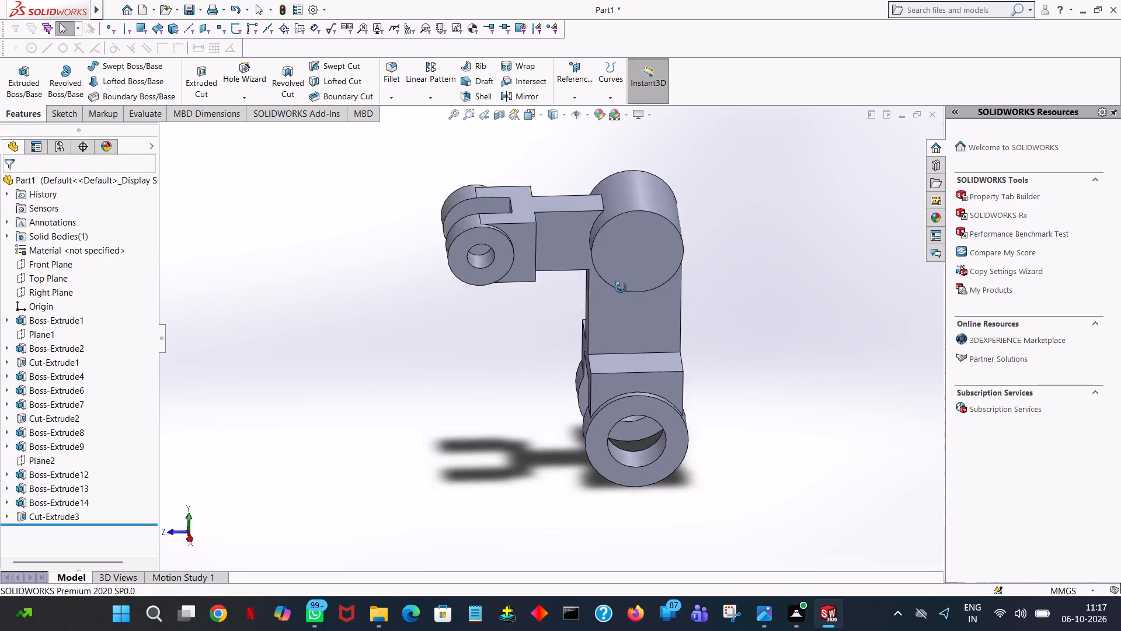
{"action": "middle_click_drag", "start_coordinate": [621, 287], "coordinate": [770, 197]}
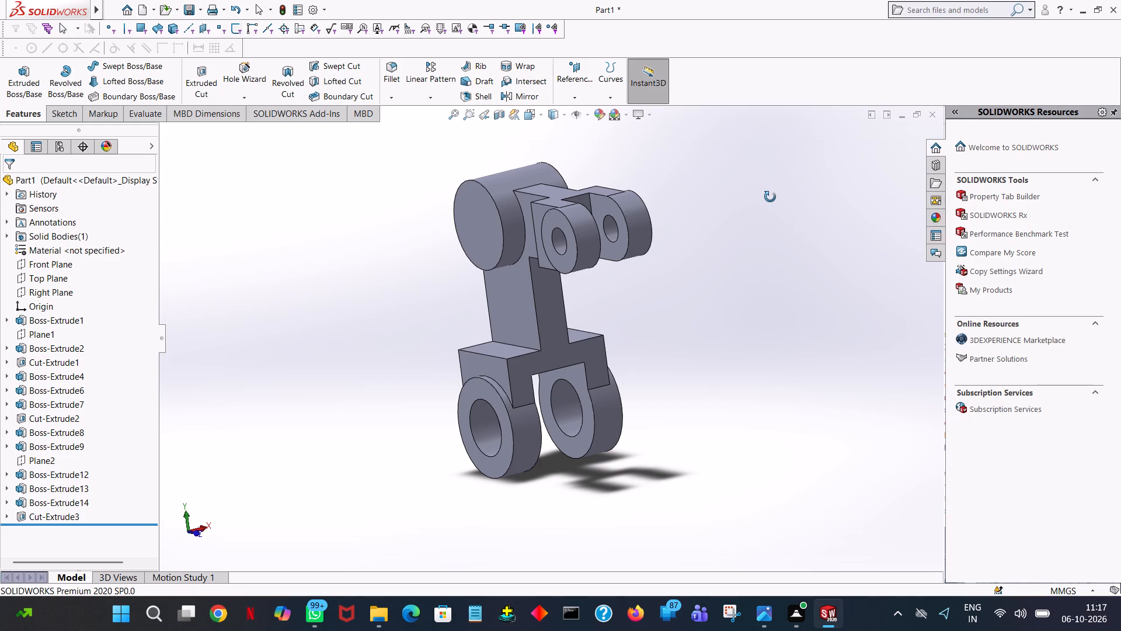
{"action": "middle_click_drag", "start_coordinate": [770, 197], "coordinate": [840, 219]}
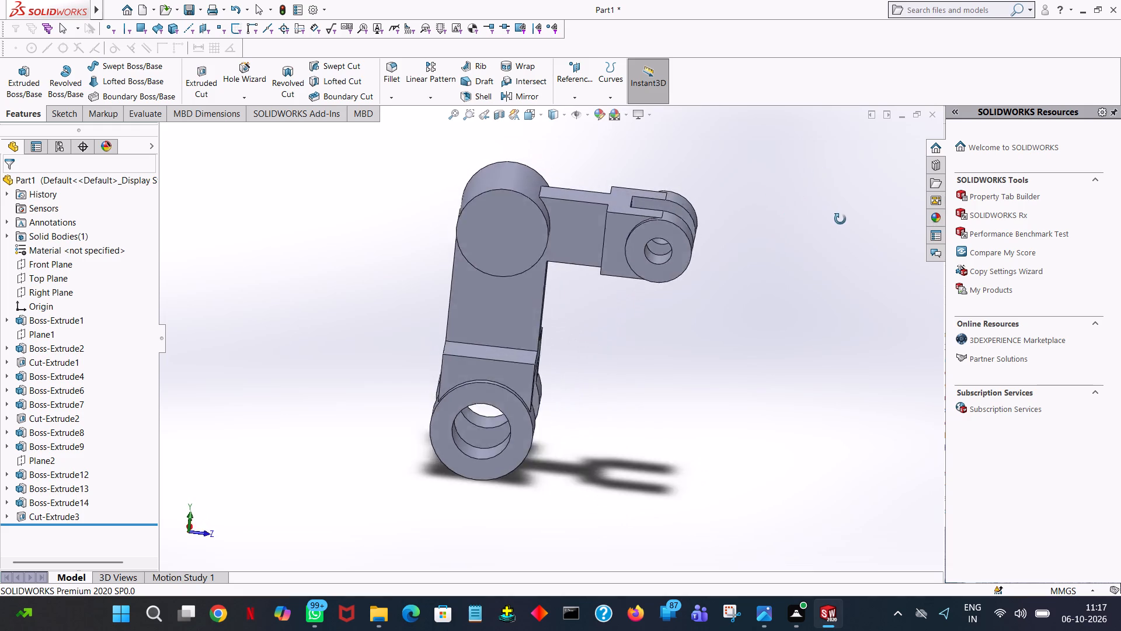
{"action": "middle_click_drag", "start_coordinate": [840, 219], "coordinate": [951, 185]}
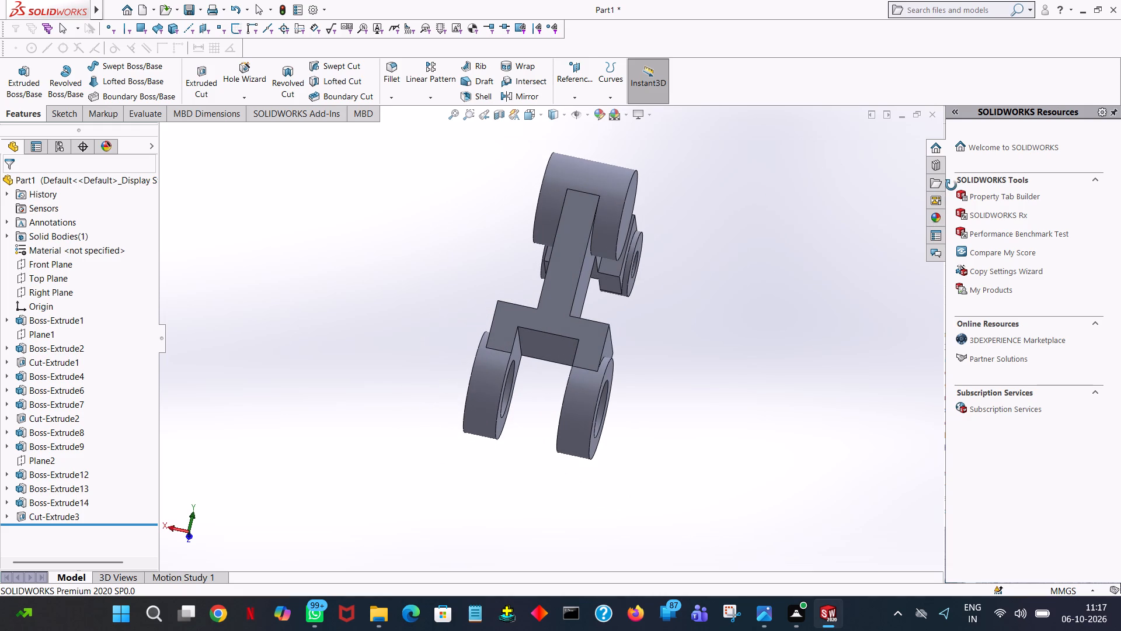
{"action": "middle_click_drag", "start_coordinate": [951, 185], "coordinate": [734, 213]}
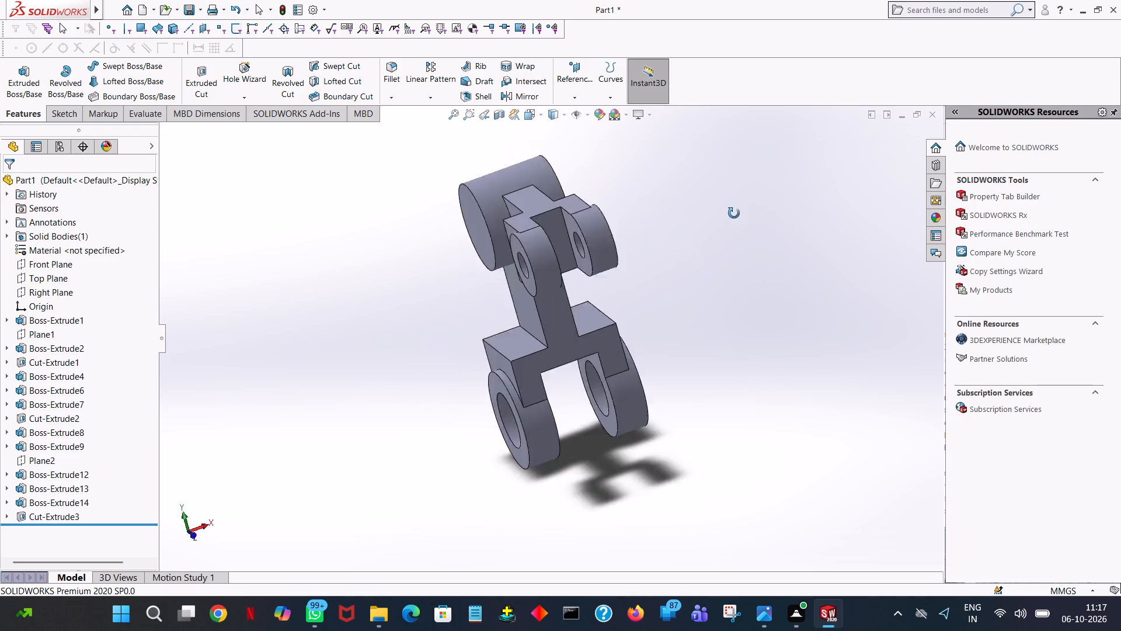
{"action": "middle_click_drag", "start_coordinate": [734, 213], "coordinate": [632, 269]}
{"action": "middle_click_drag", "start_coordinate": [632, 269], "coordinate": [631, 299]}
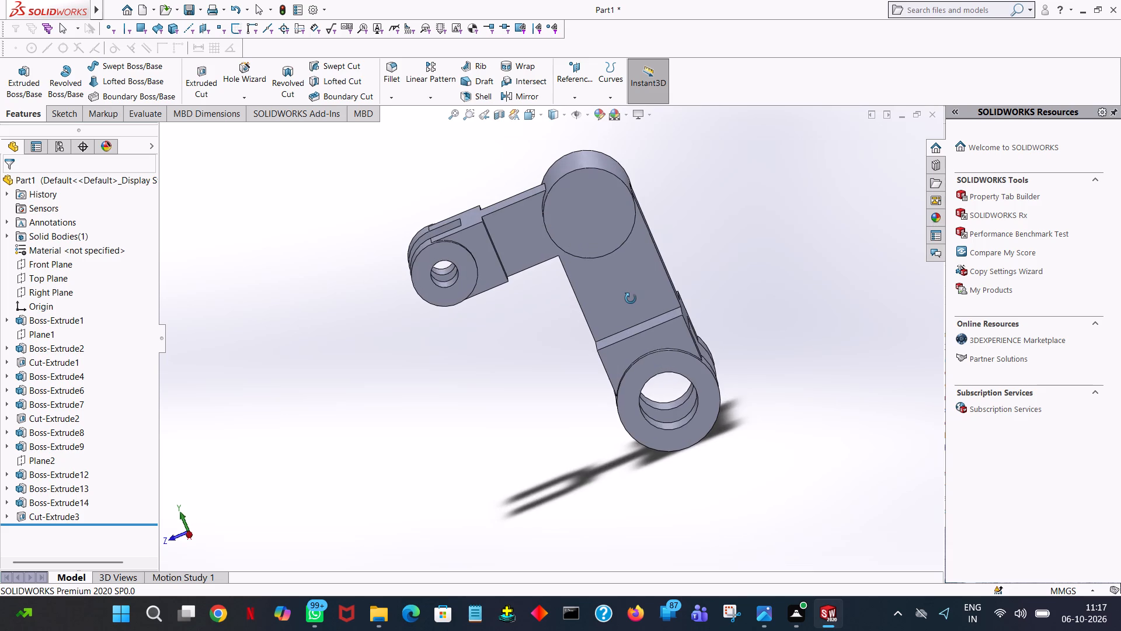
{"action": "middle_click_drag", "start_coordinate": [631, 299], "coordinate": [651, 265]}
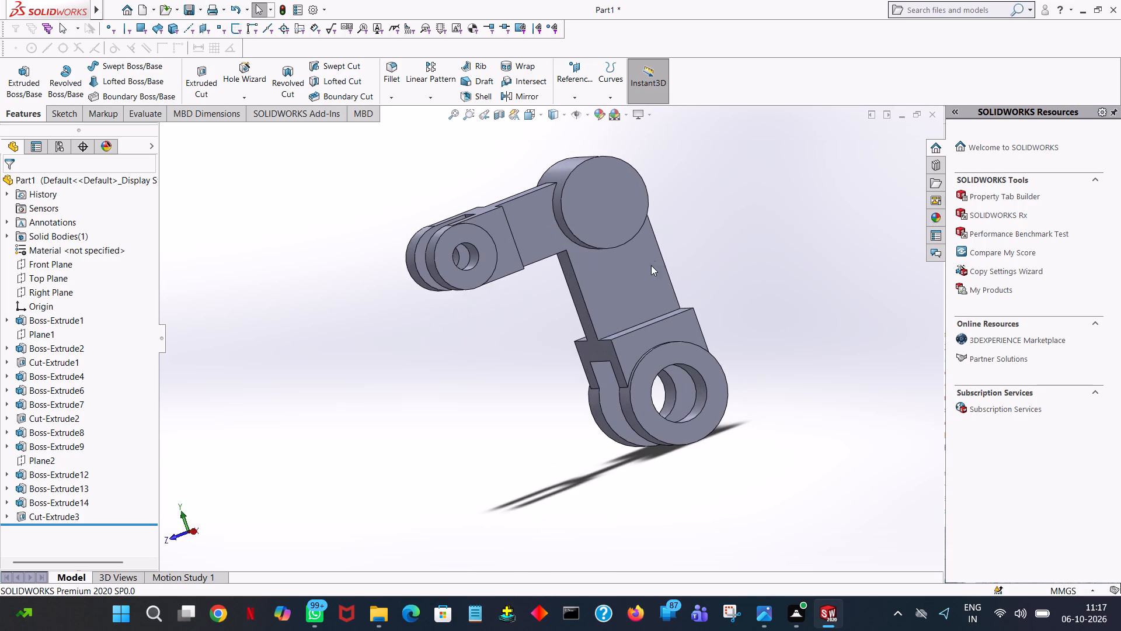
Start an extruded cut on the central cylinder's end face and sketch a concentric circle with a radius of 25/2 mm.
{"action": "left_click", "coordinate": [206, 89]}
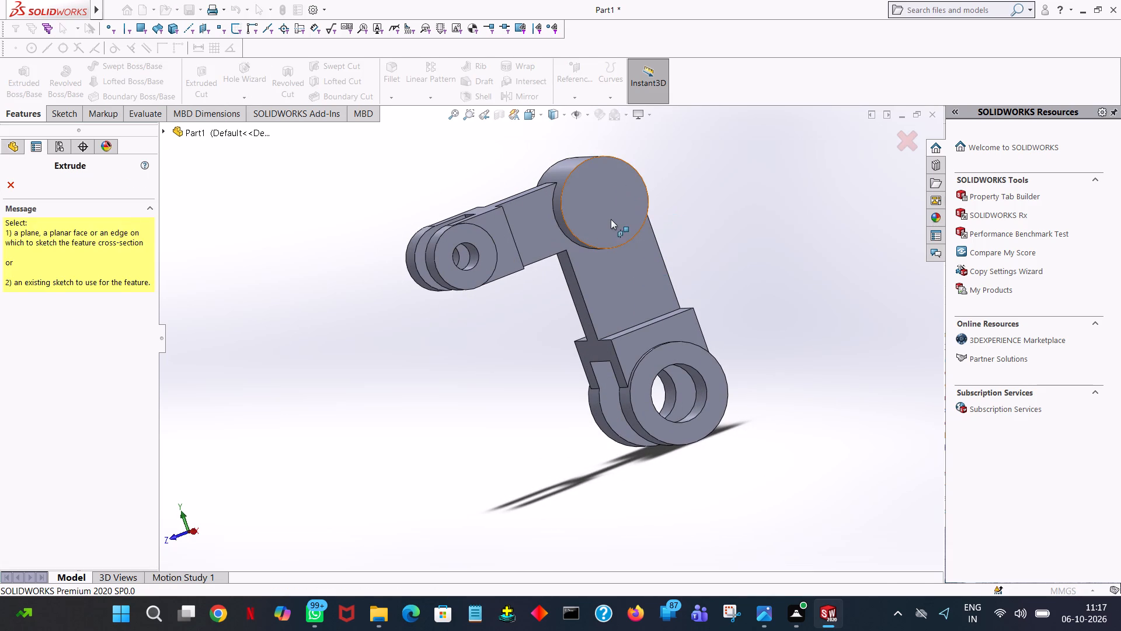
{"action": "left_click", "coordinate": [610, 219]}
{"action": "left_click", "coordinate": [133, 67]}
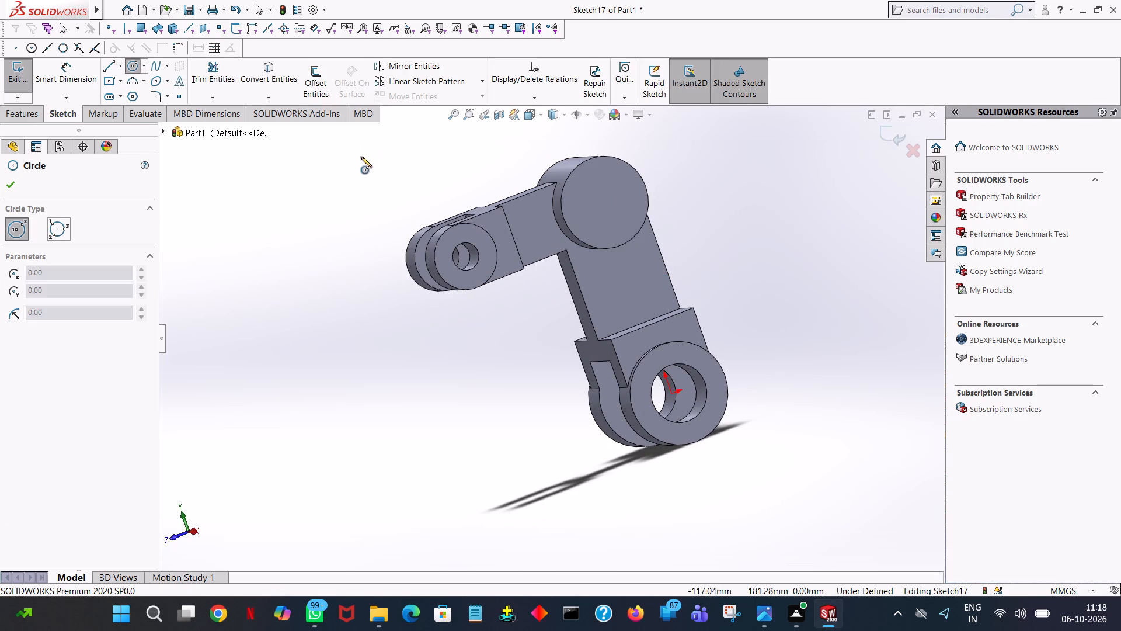
{"action": "left_click", "coordinate": [603, 203]}
{"action": "left_click", "coordinate": [611, 174]}
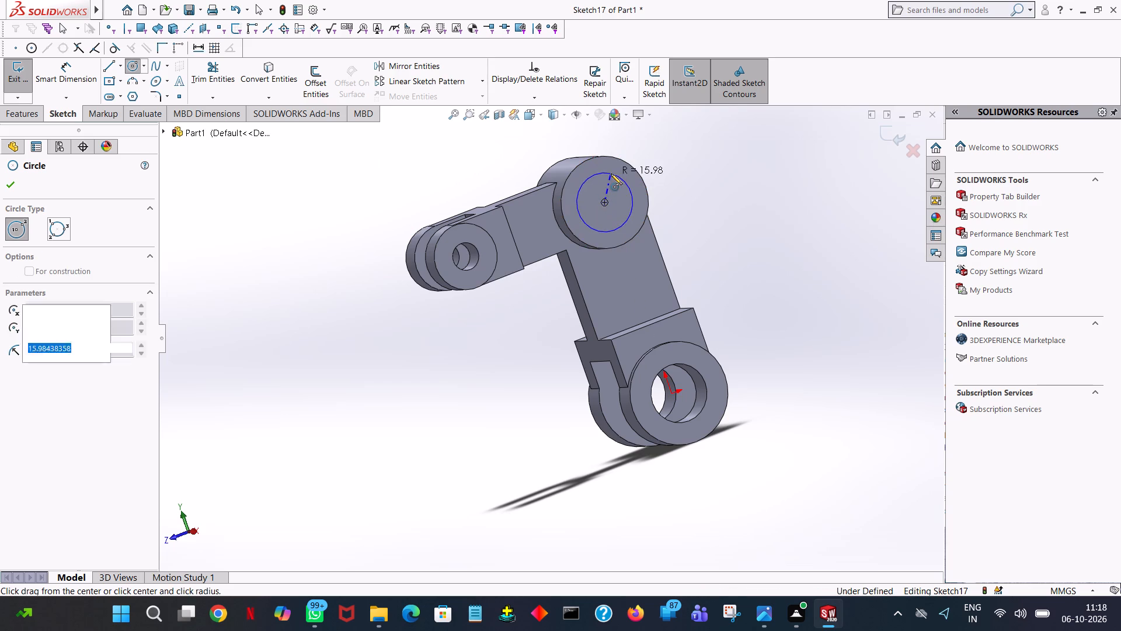
{"action": "type", "text": "25/2"}
{"action": "key", "text": "Return"}
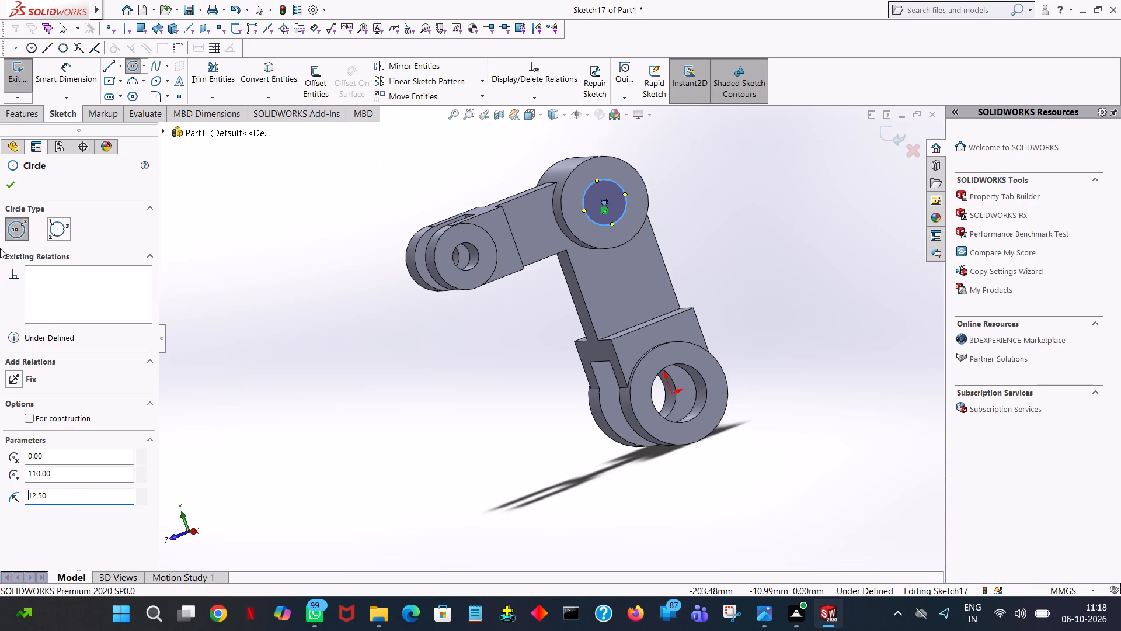
{"action": "left_click", "coordinate": [5, 187]}
{"action": "left_click", "coordinate": [456, 193]}
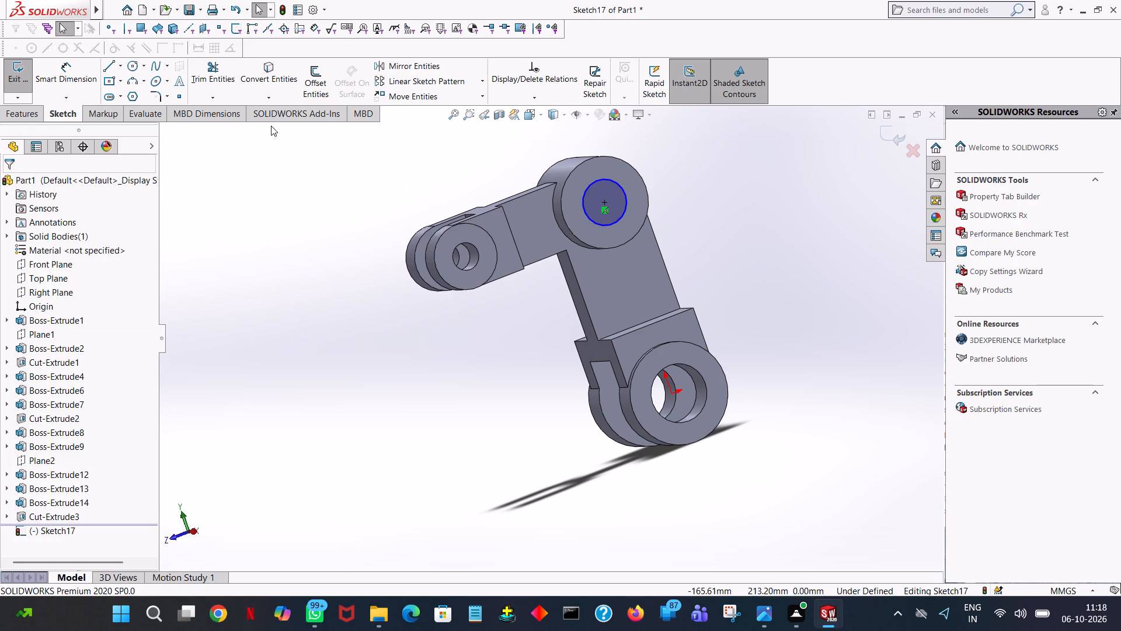
Cut the 12.5 mm radius circle through the full length of the central cylinder with a Blind depth of 152 mm.
{"action": "left_click", "coordinate": [15, 115]}
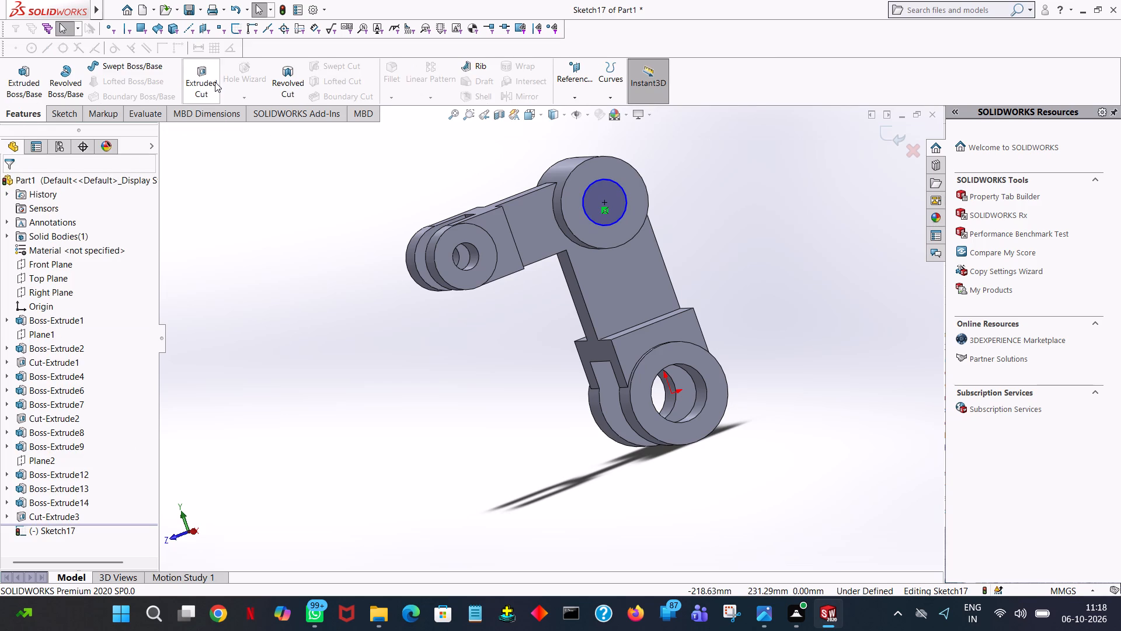
{"action": "left_click", "coordinate": [215, 82]}
{"action": "middle_click_drag", "start_coordinate": [320, 165], "coordinate": [451, 334]}
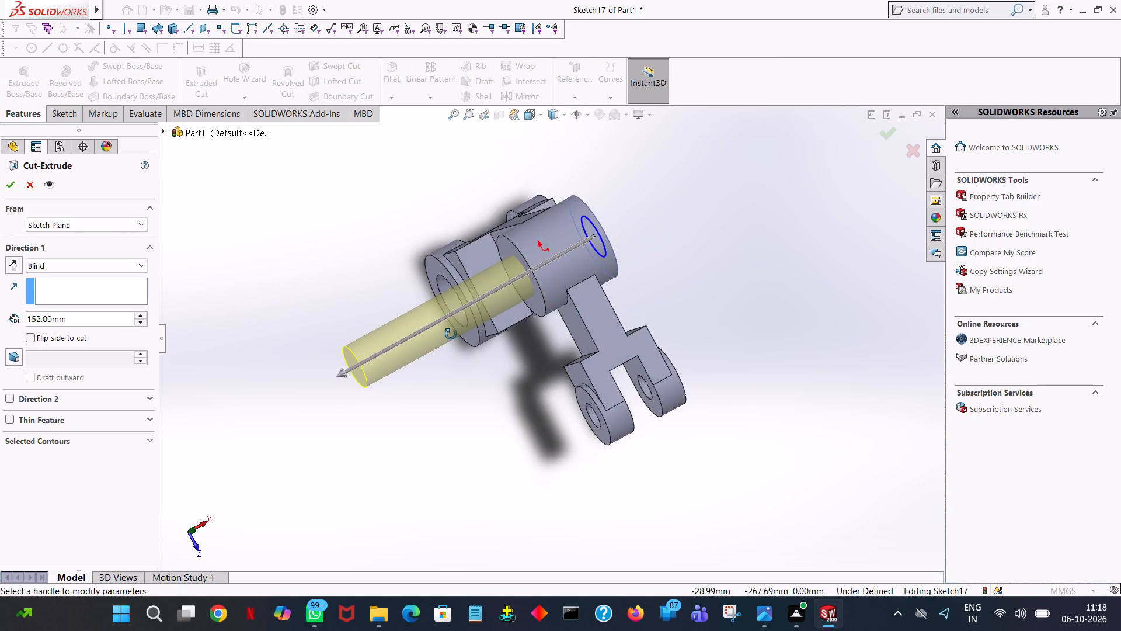
{"action": "middle_click_drag", "start_coordinate": [451, 334], "coordinate": [435, 330]}
{"action": "left_click", "coordinate": [14, 183]}
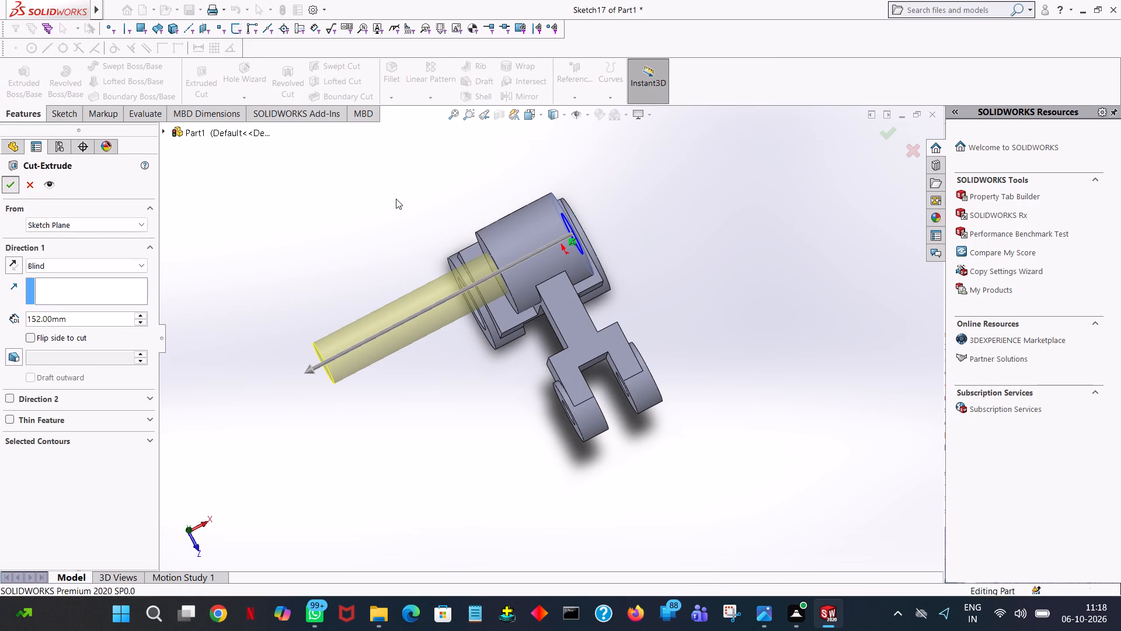
{"action": "left_click", "coordinate": [396, 199]}
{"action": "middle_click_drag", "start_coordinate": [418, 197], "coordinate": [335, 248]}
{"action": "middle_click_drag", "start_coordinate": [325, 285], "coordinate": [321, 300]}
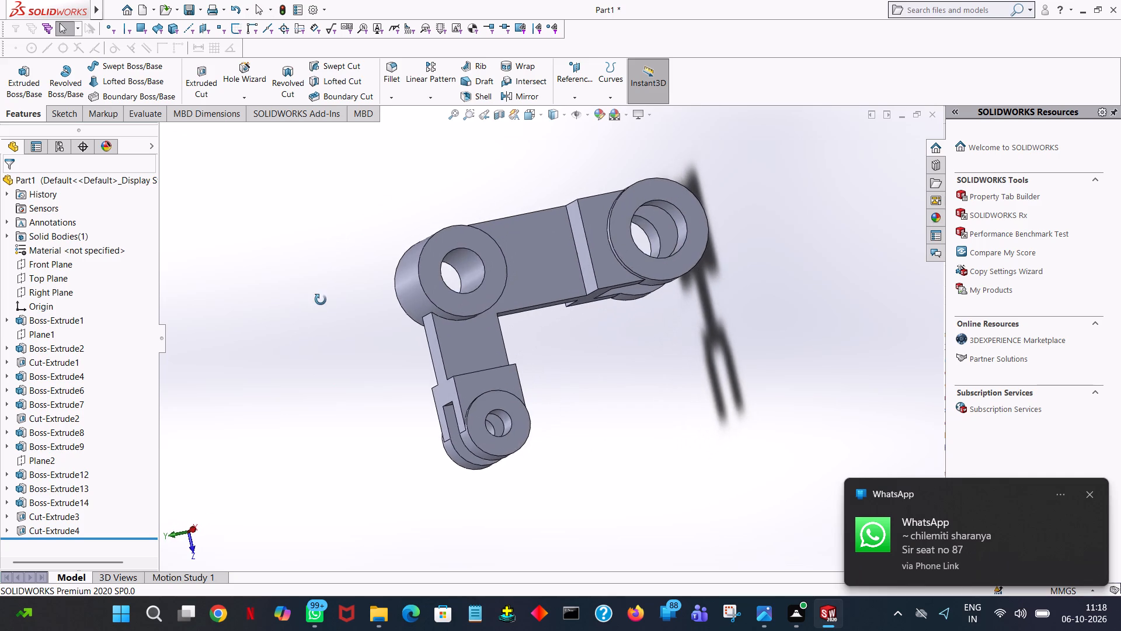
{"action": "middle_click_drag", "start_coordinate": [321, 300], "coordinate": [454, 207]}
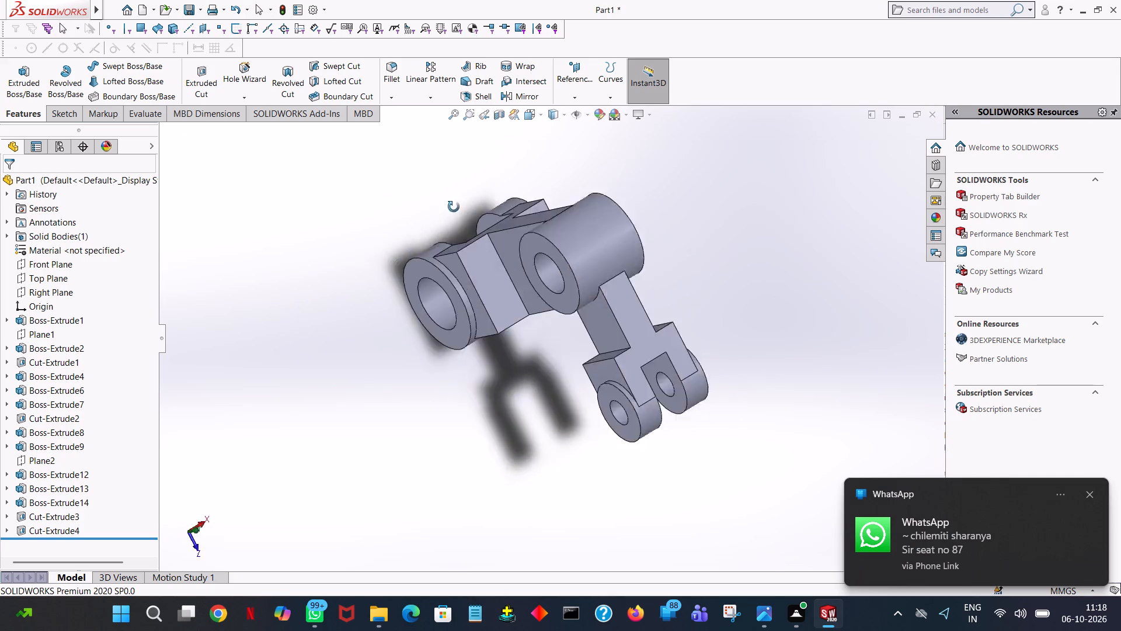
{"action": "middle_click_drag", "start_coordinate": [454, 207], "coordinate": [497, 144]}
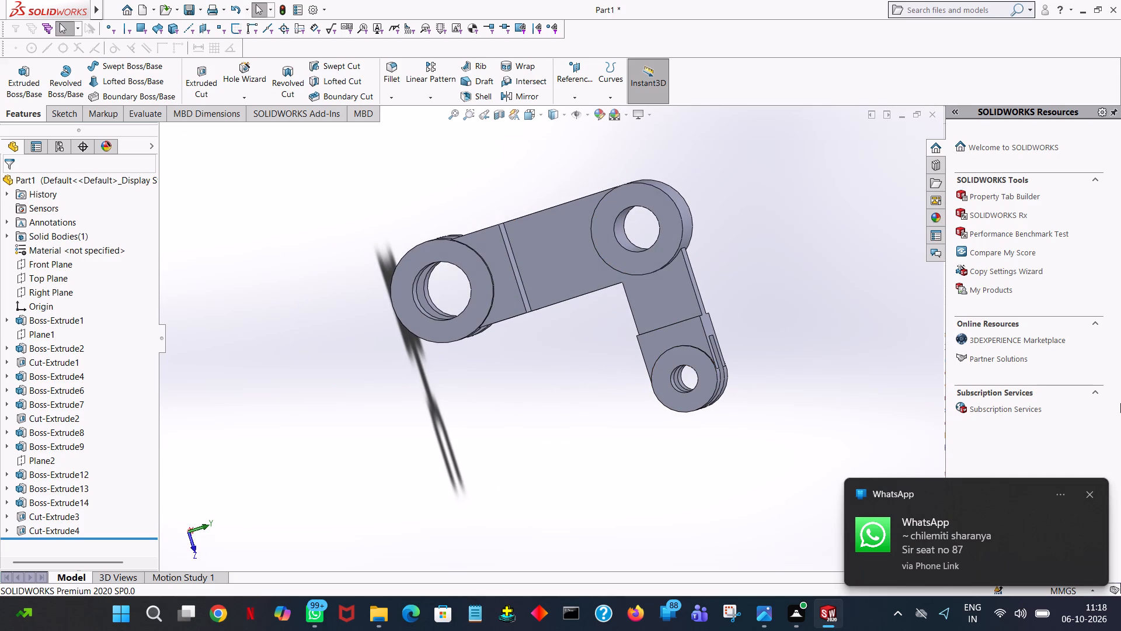
Examine the link from all sides, checking the bores through both forks and the central cylinder.
{"action": "middle_click_drag", "start_coordinate": [833, 323], "coordinate": [698, 183]}
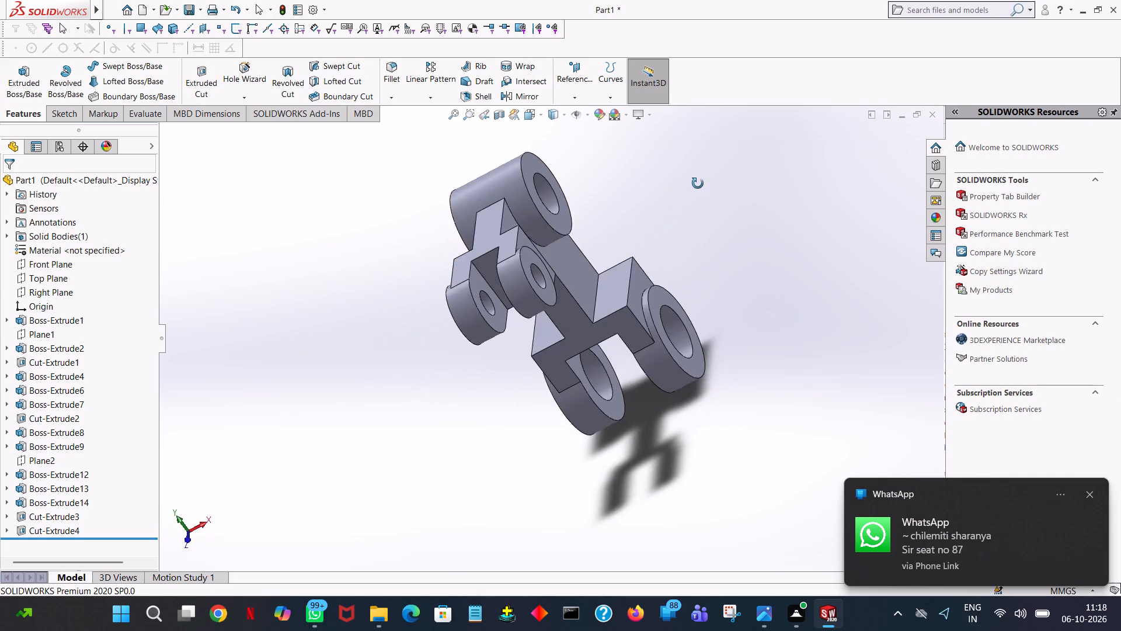
{"action": "middle_click_drag", "start_coordinate": [698, 183], "coordinate": [629, 199]}
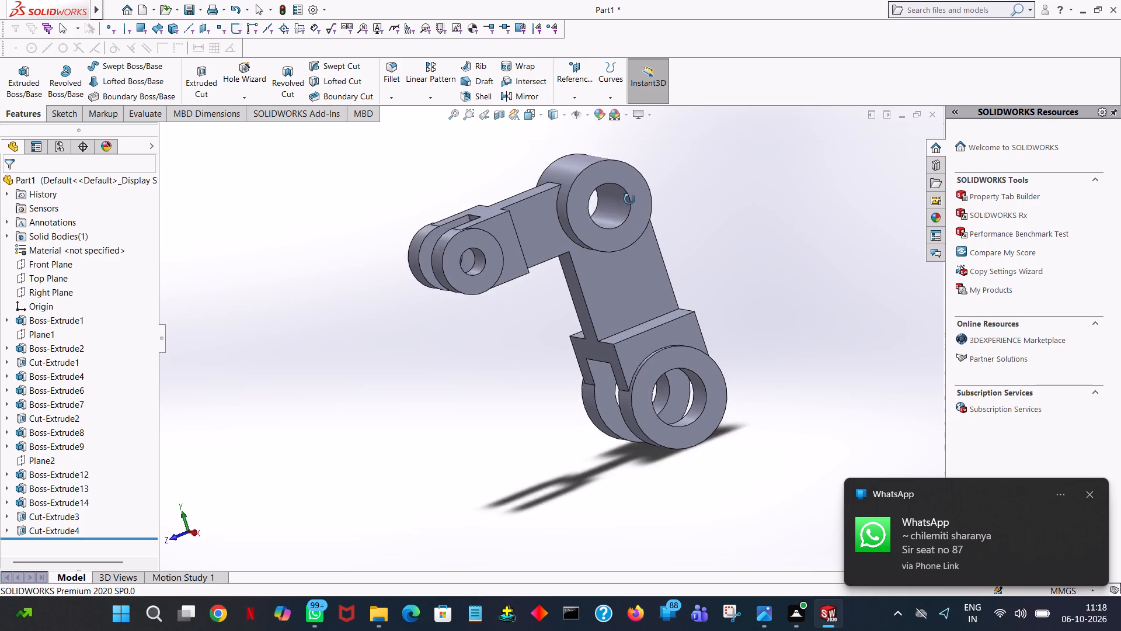
{"action": "middle_click_drag", "start_coordinate": [629, 199], "coordinate": [636, 271]}
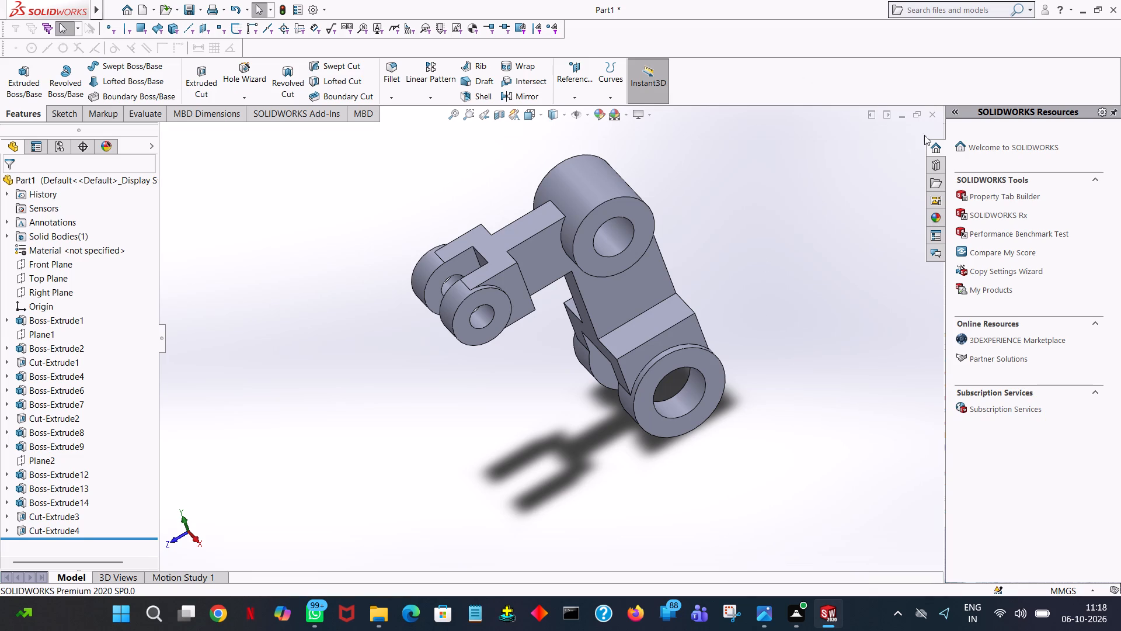
{"action": "middle_click_drag", "start_coordinate": [741, 213], "coordinate": [791, 186]}
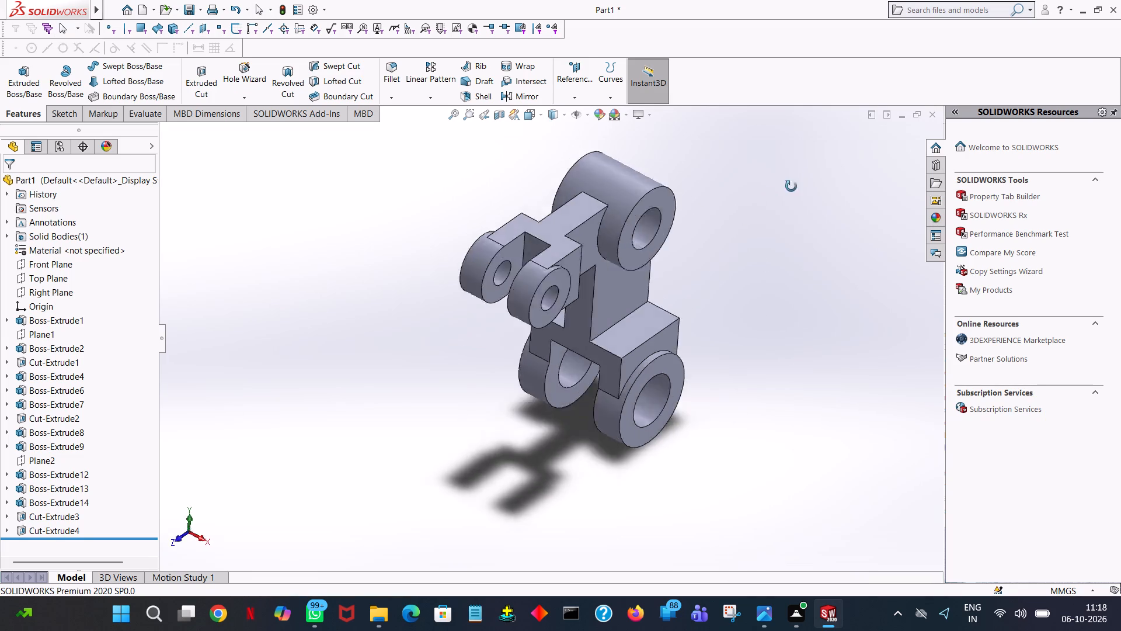
{"action": "middle_click_drag", "start_coordinate": [791, 186], "coordinate": [824, 171]}
{"action": "middle_click_drag", "start_coordinate": [826, 198], "coordinate": [821, 313]}
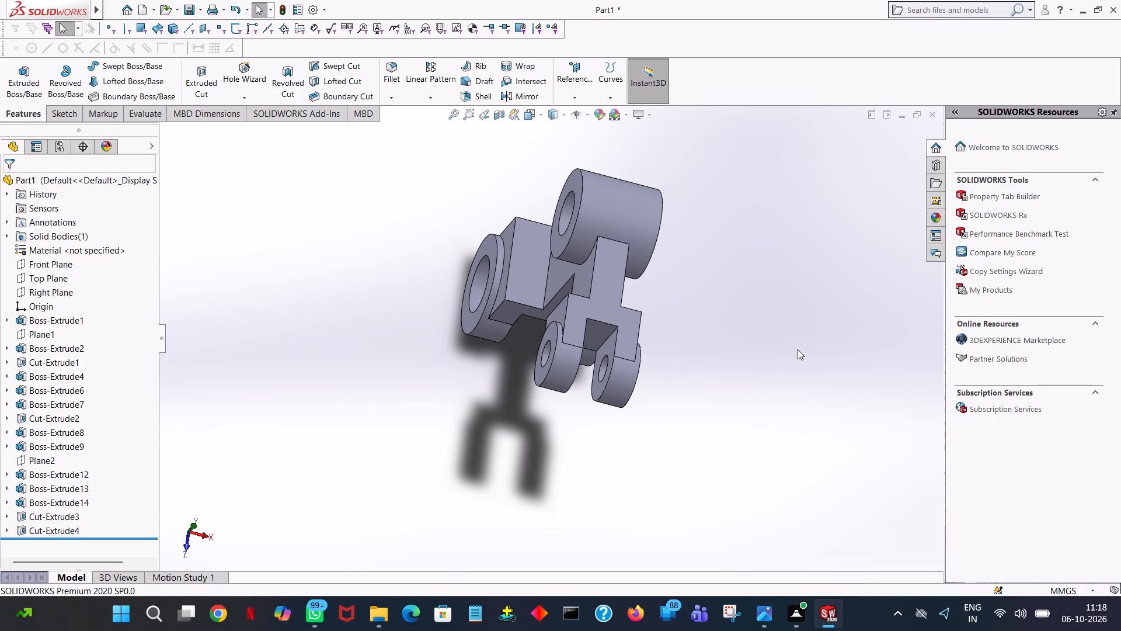
{"action": "middle_click_drag", "start_coordinate": [709, 367], "coordinate": [676, 297]}
{"action": "middle_click_drag", "start_coordinate": [678, 289], "coordinate": [683, 252]}
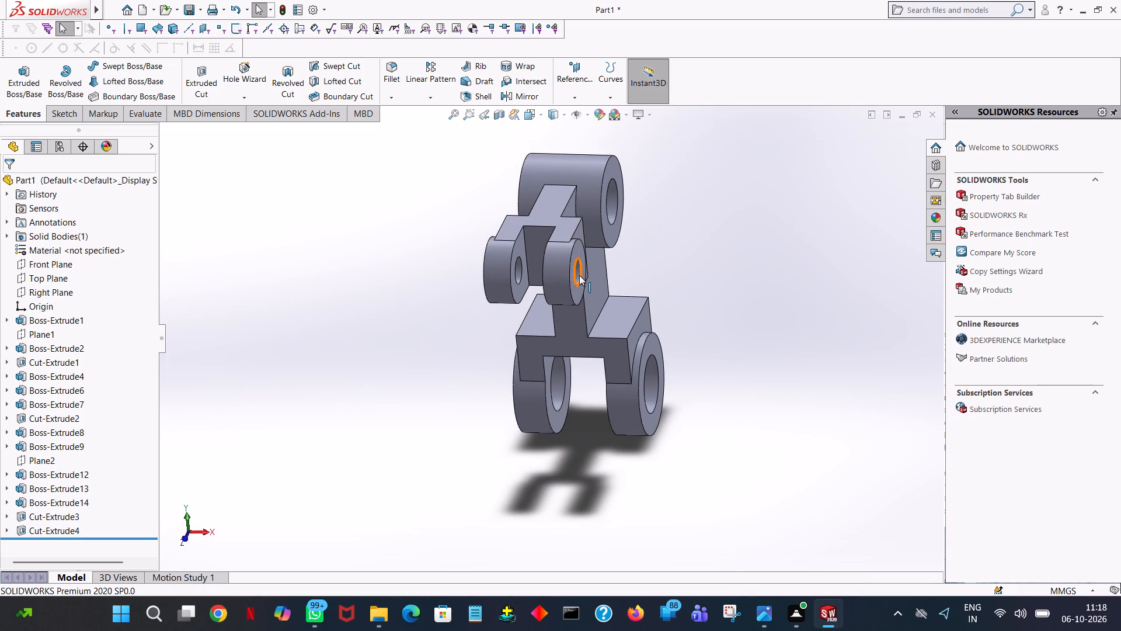
{"action": "middle_click_drag", "start_coordinate": [756, 391], "coordinate": [642, 345]}
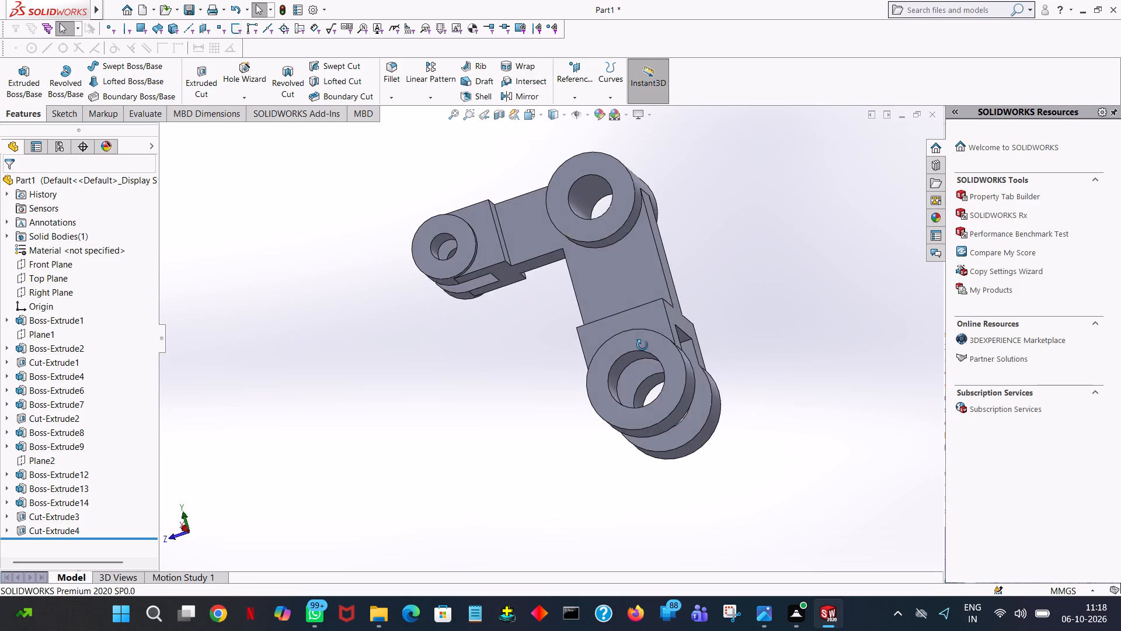
{"action": "middle_click_drag", "start_coordinate": [642, 345], "coordinate": [644, 431]}
Apply the standard yellow colour to the outer ring face of one prong on the larger fork.
{"action": "left_click", "coordinate": [662, 408]}
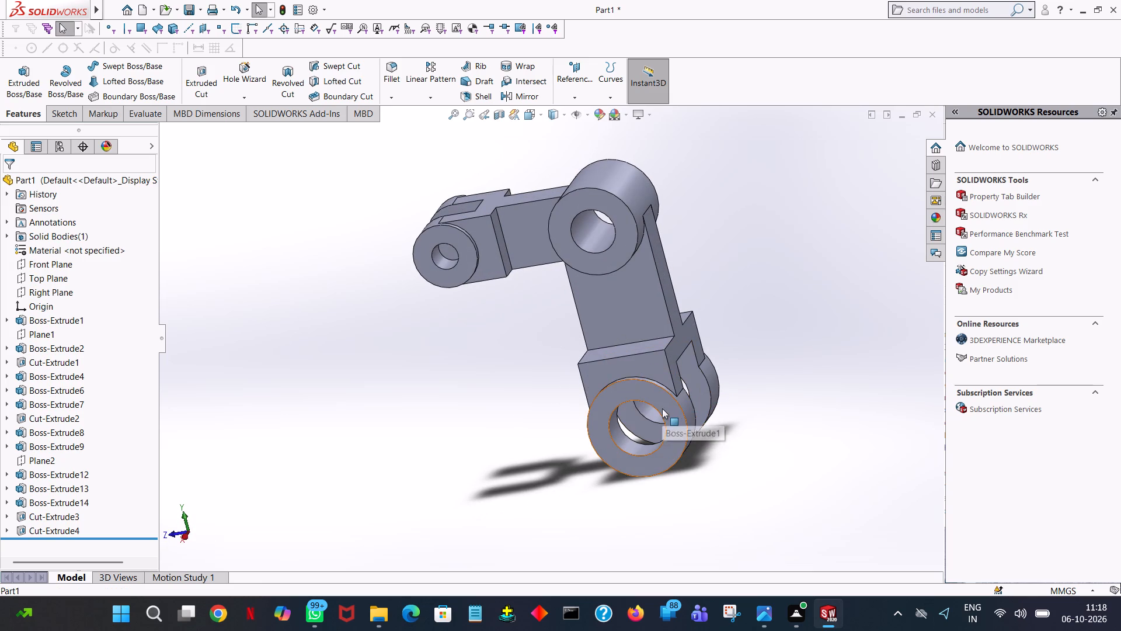
{"action": "left_click", "coordinate": [782, 355]}
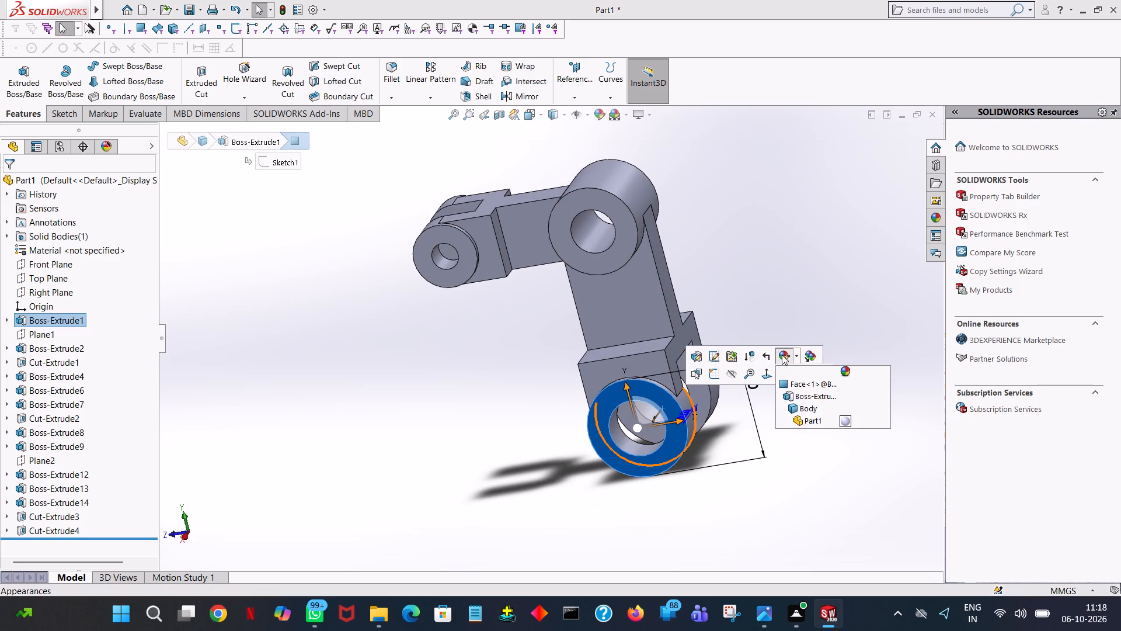
{"action": "left_click", "coordinate": [795, 389]}
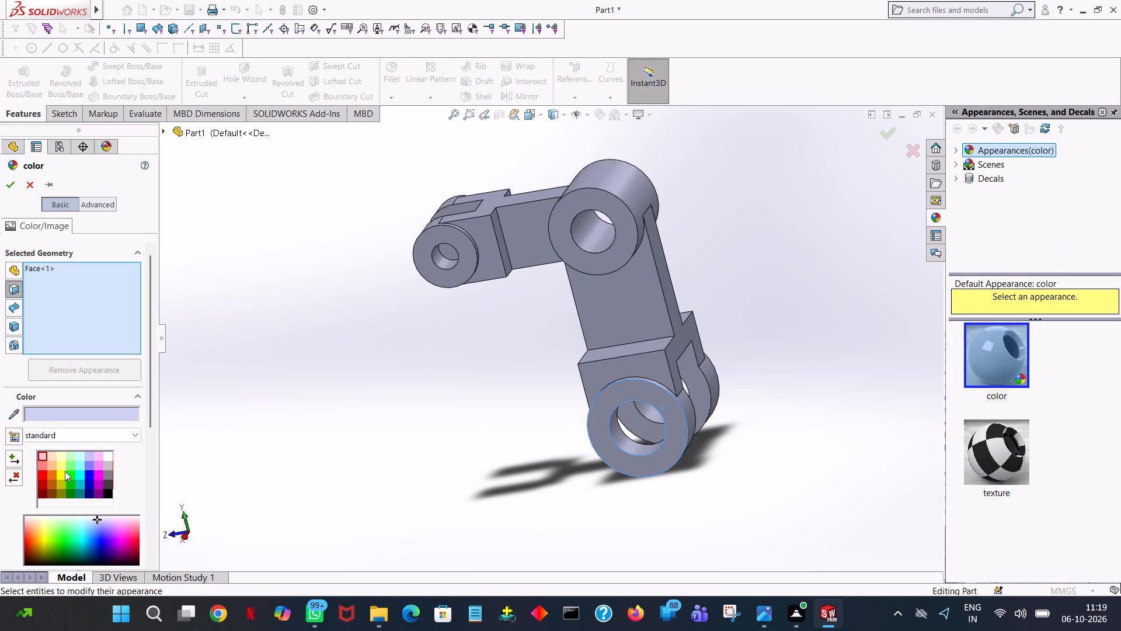
{"action": "left_click", "coordinate": [59, 474]}
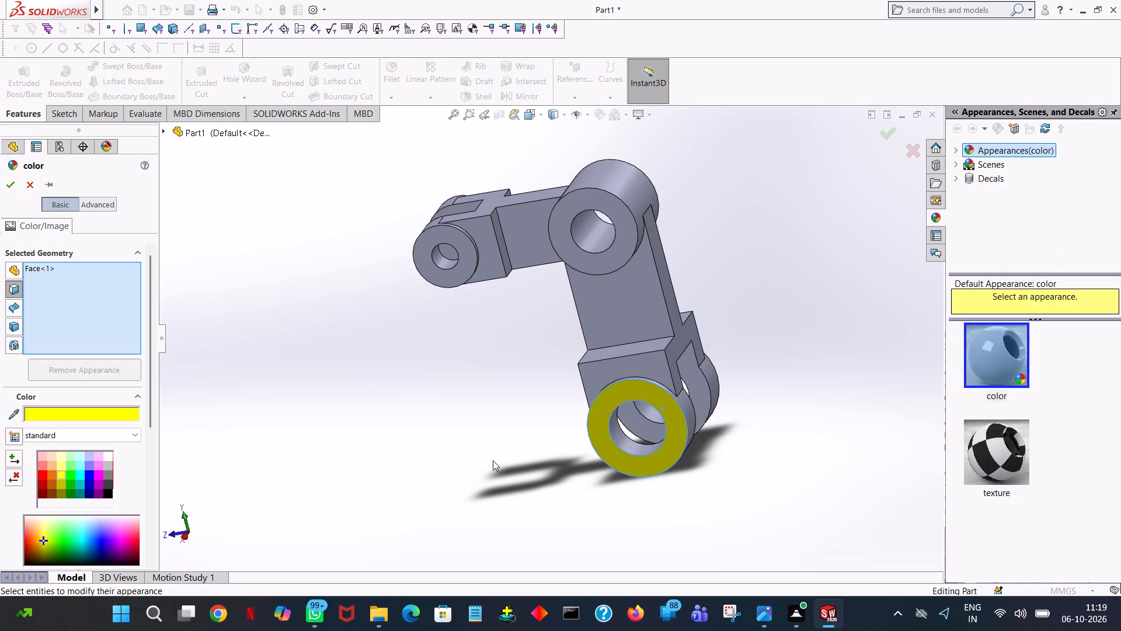
Inspect the yellow face and the remaining uncoloured faces of both forks from several sides.
{"action": "middle_click_drag", "start_coordinate": [490, 460], "coordinate": [500, 450]}
{"action": "middle_click_drag", "start_coordinate": [611, 393], "coordinate": [618, 389]}
{"action": "middle_click_drag", "start_coordinate": [704, 366], "coordinate": [878, 339]}
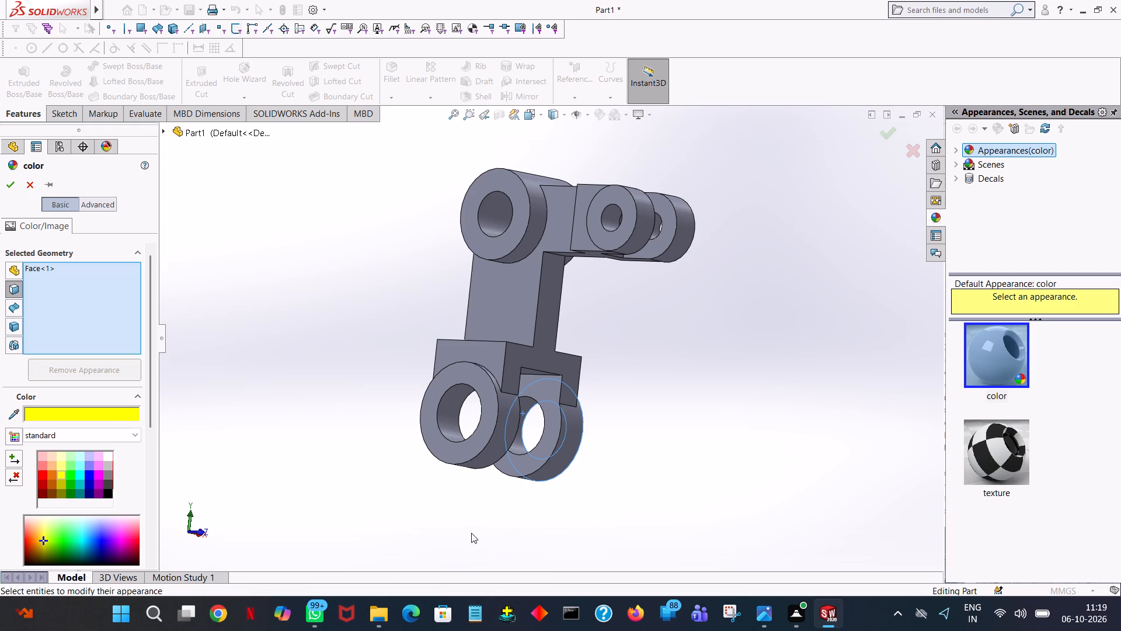
{"action": "middle_click_drag", "start_coordinate": [614, 418], "coordinate": [556, 400]}
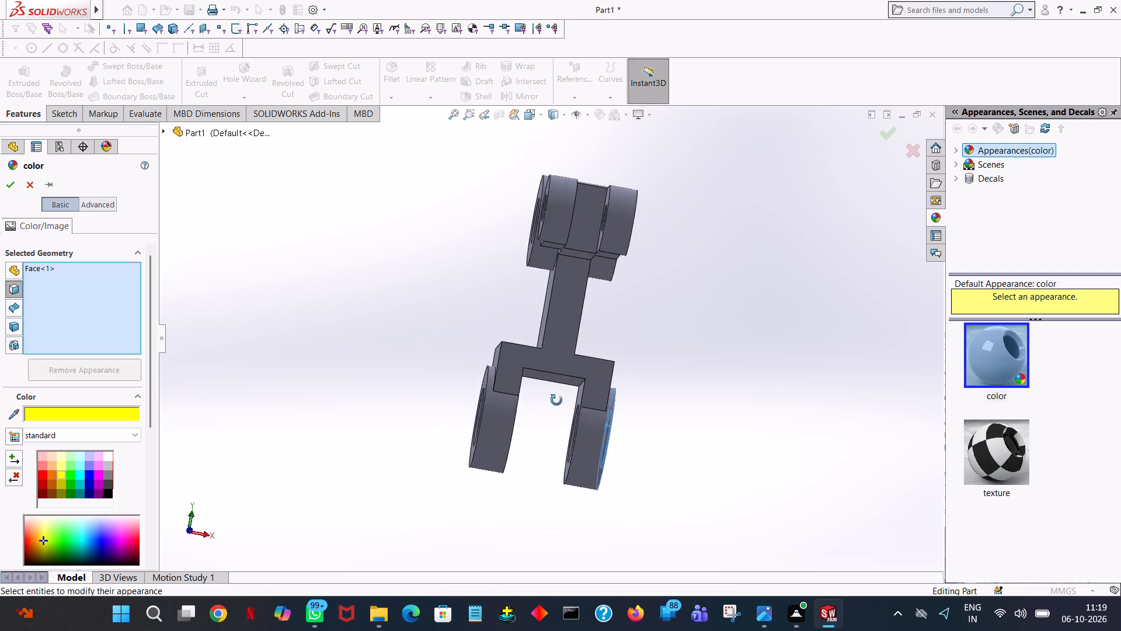
{"action": "middle_click_drag", "start_coordinate": [556, 400], "coordinate": [506, 384]}
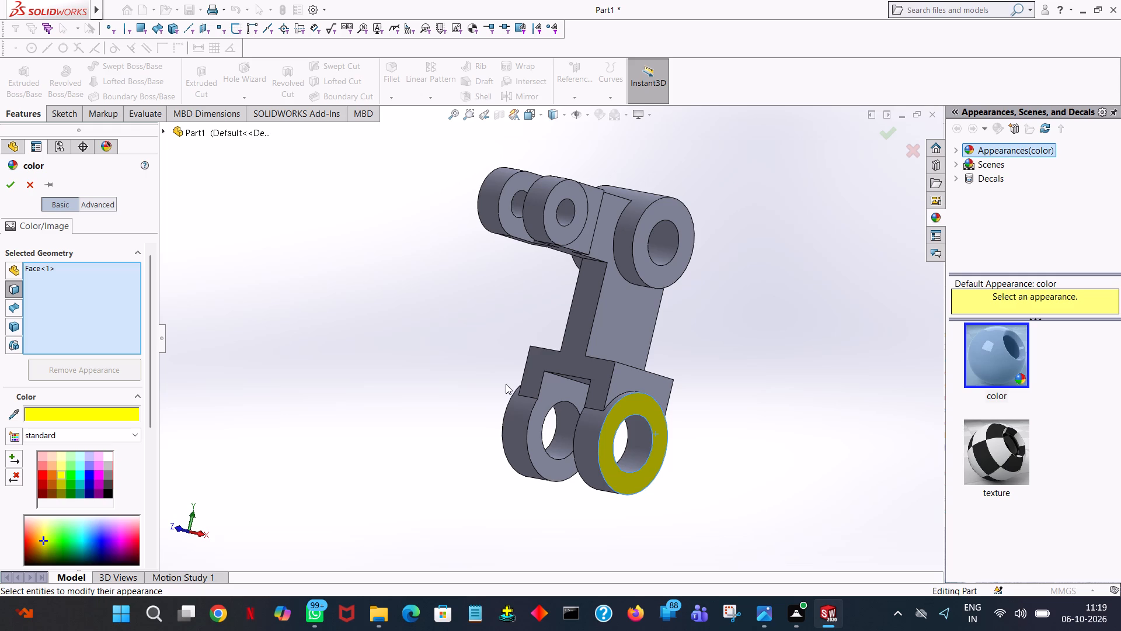
{"action": "middle_click", "coordinate": [539, 394]}
{"action": "middle_click_drag", "start_coordinate": [540, 394], "coordinate": [551, 398]}
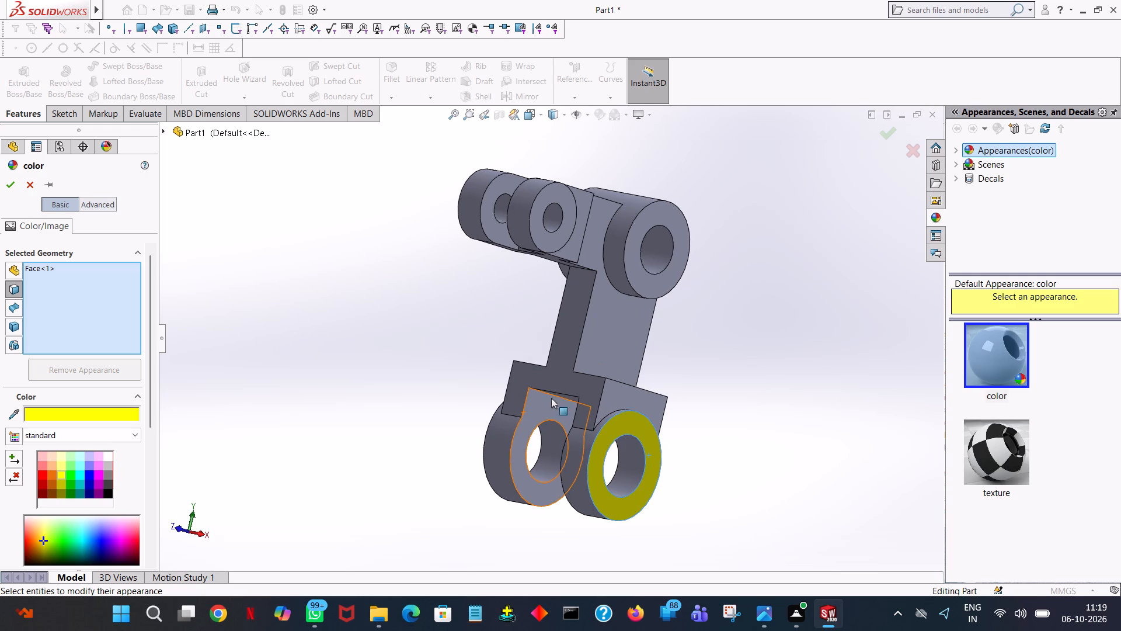
{"action": "middle_click_drag", "start_coordinate": [551, 398], "coordinate": [612, 420]}
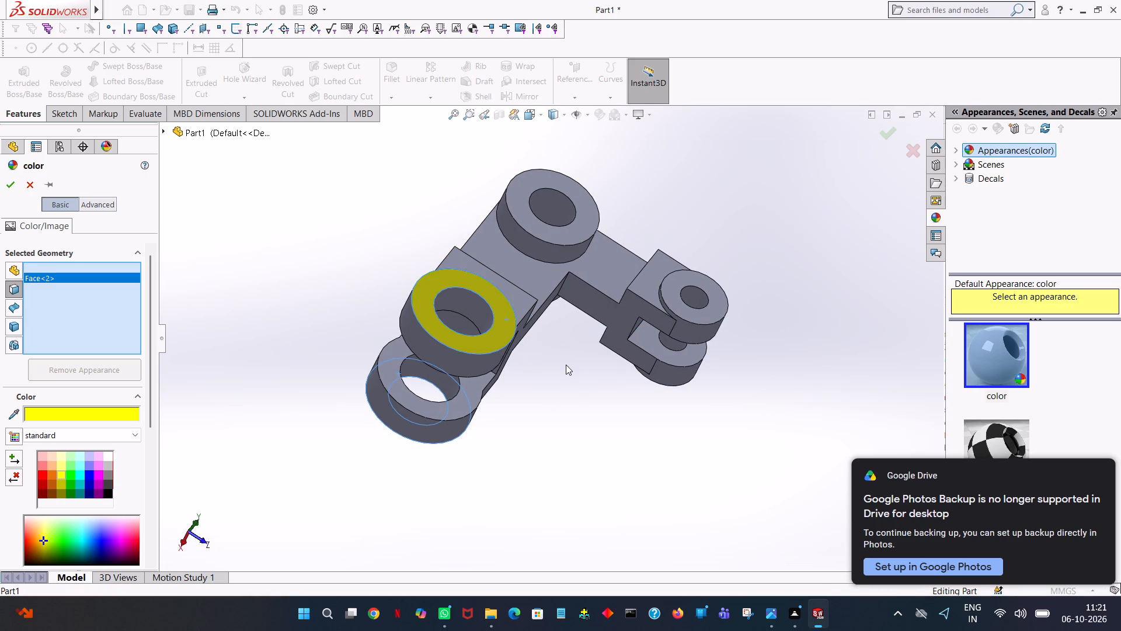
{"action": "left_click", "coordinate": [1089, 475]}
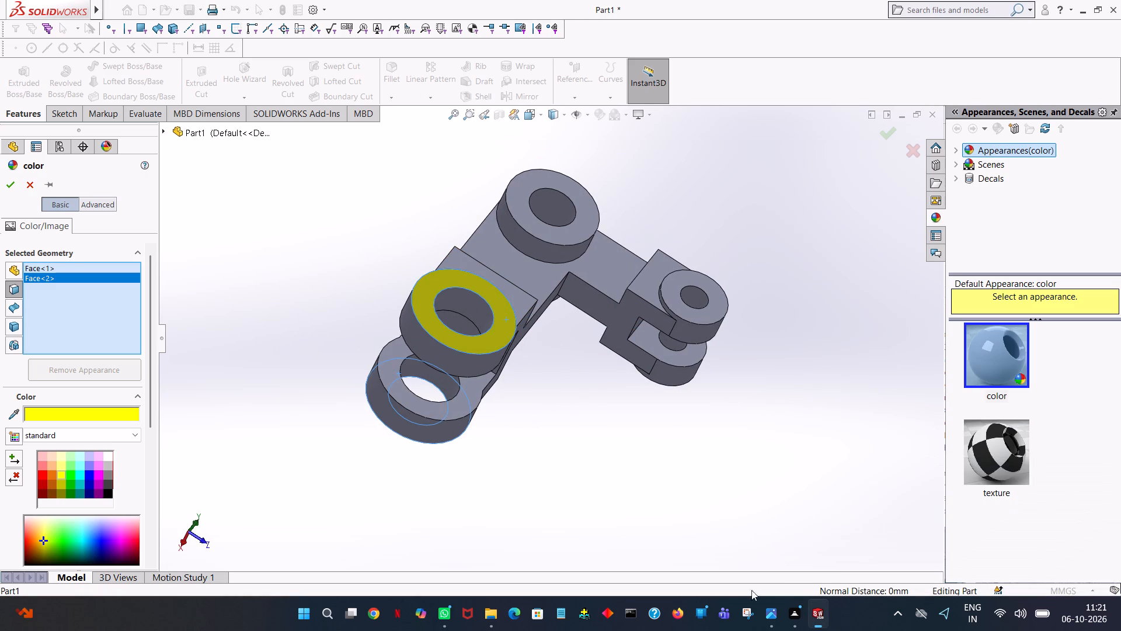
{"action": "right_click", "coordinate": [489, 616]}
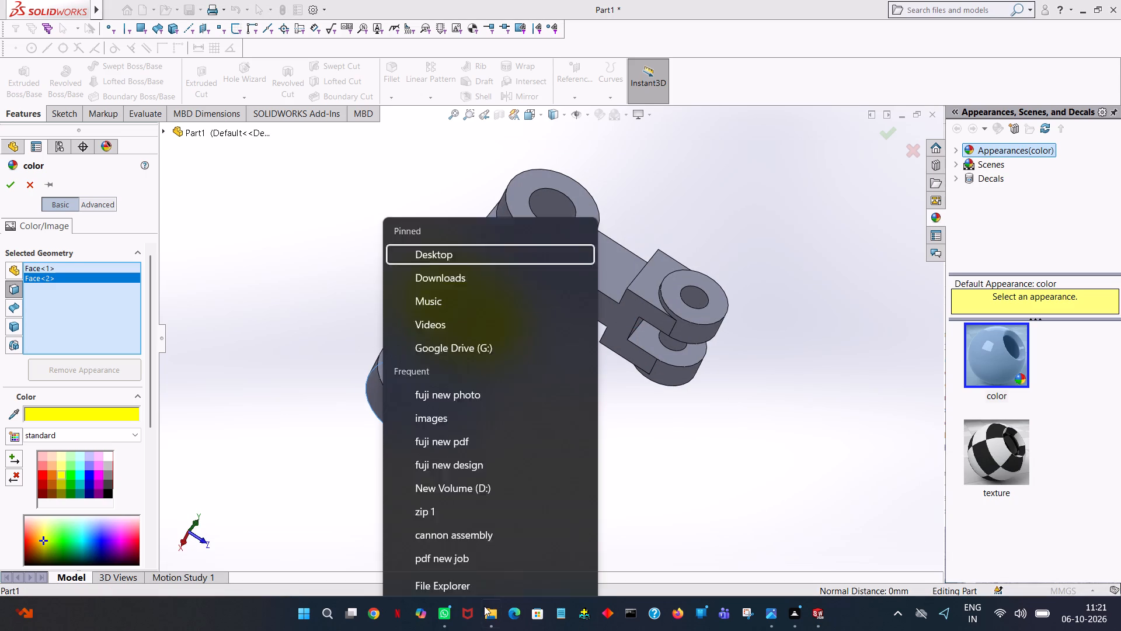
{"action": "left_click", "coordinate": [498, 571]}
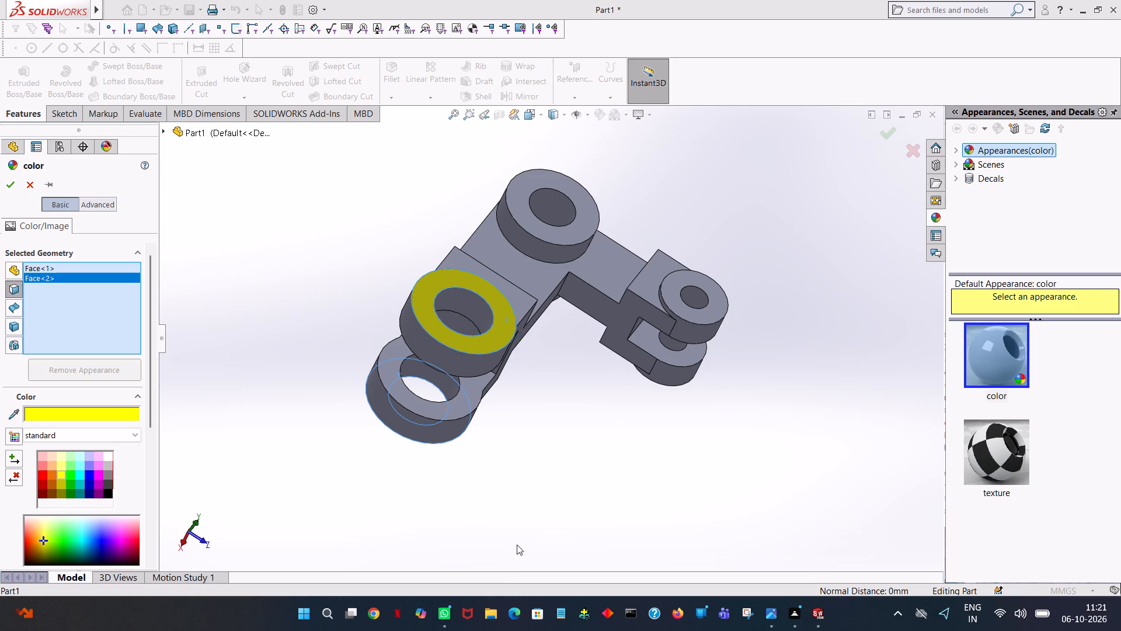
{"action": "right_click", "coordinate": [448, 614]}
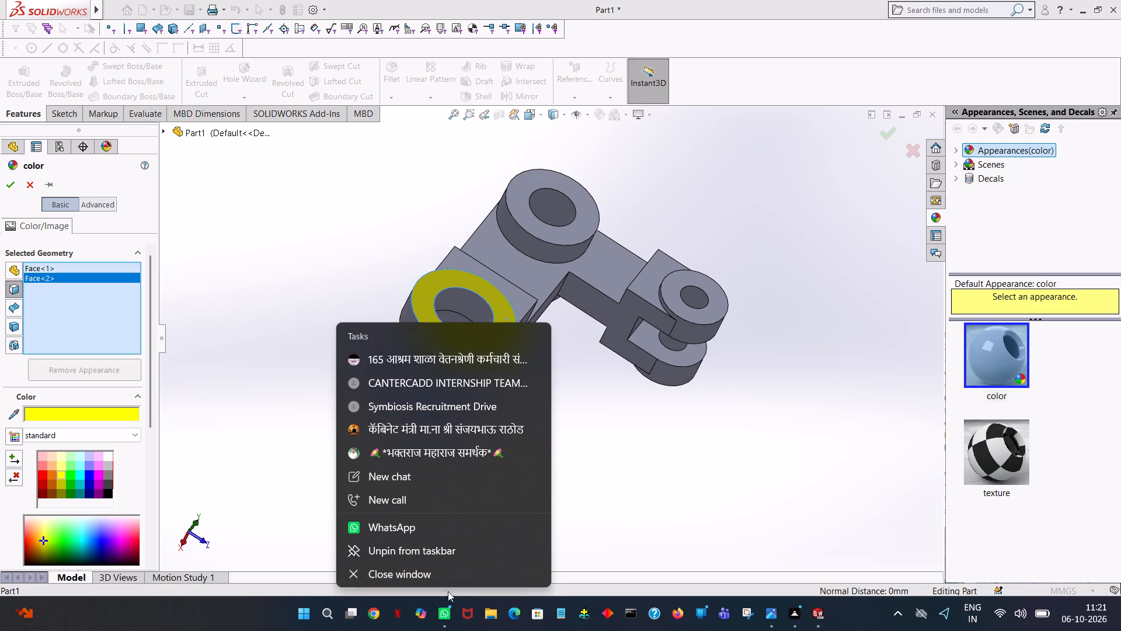
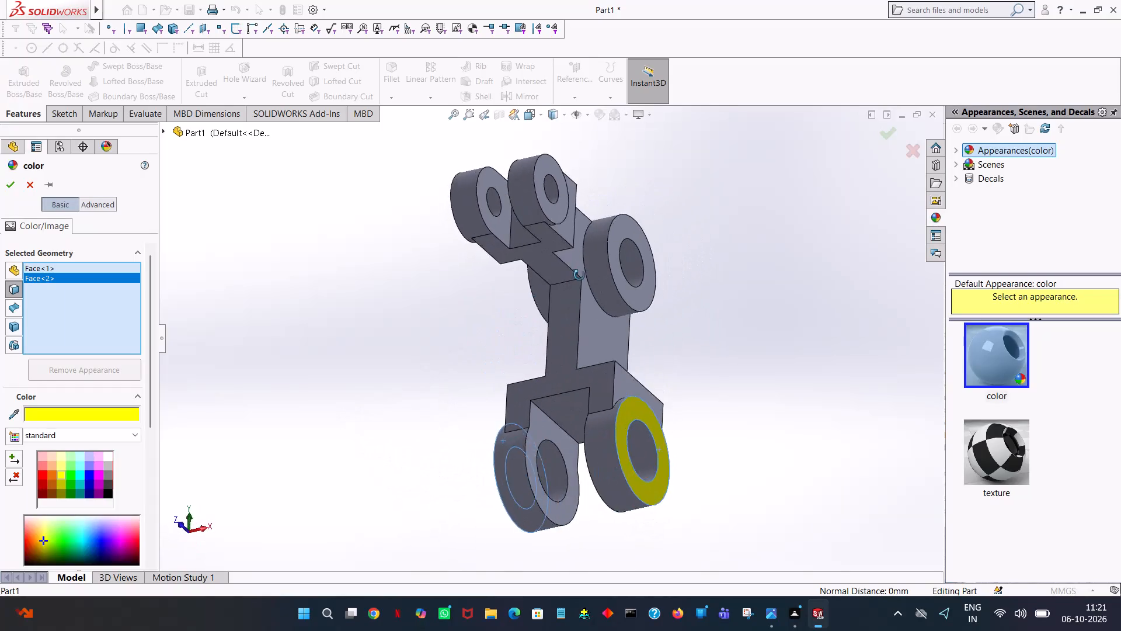
Accept the yellow colour for the two outer ring faces of the lower clevis.
{"action": "left_click", "coordinate": [8, 188]}
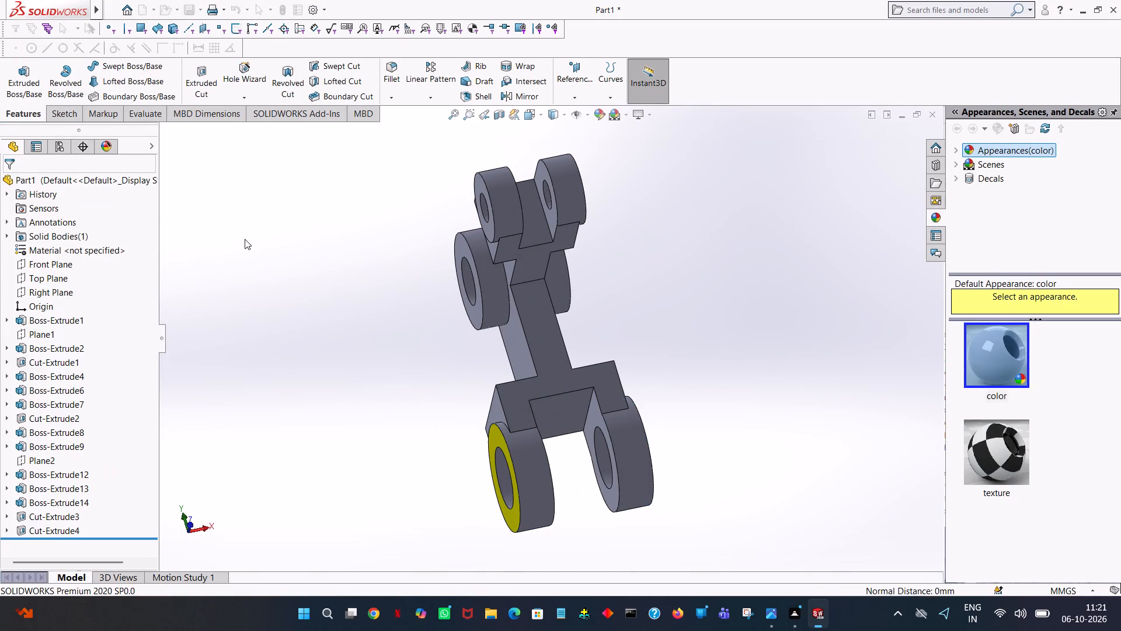
{"action": "left_click", "coordinate": [245, 239]}
Colour both ring-shaped end faces of the top hub and both outer ring faces of the side fork yellow.
{"action": "middle_click_drag", "start_coordinate": [263, 245], "coordinate": [549, 295]}
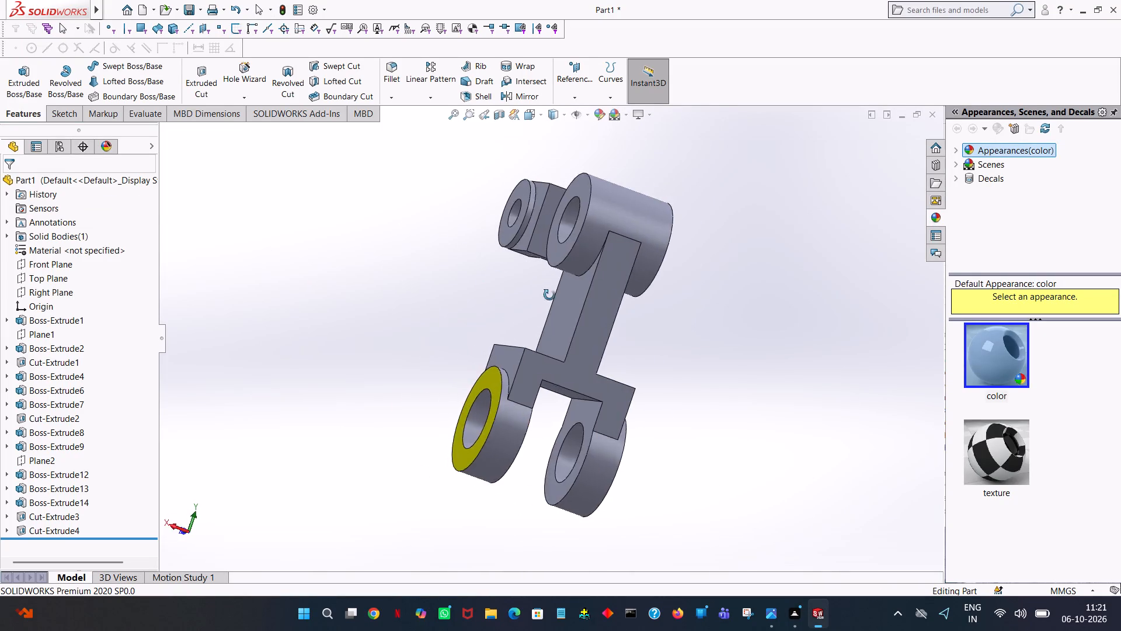
{"action": "middle_click_drag", "start_coordinate": [549, 295], "coordinate": [607, 344]}
{"action": "left_click", "coordinate": [643, 199]}
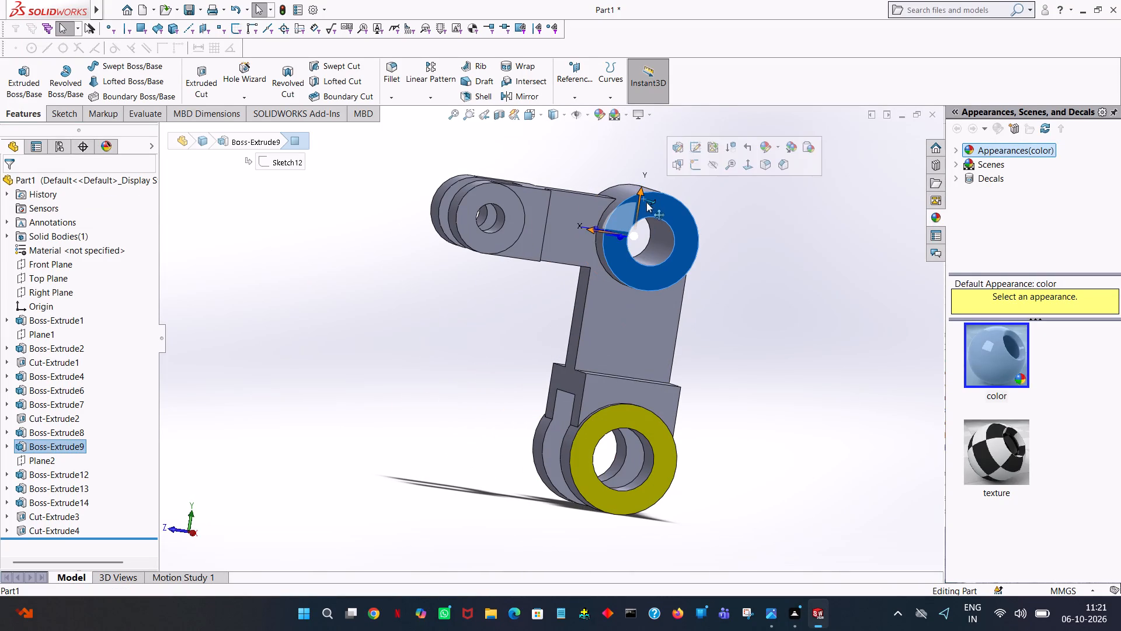
{"action": "left_click", "coordinate": [662, 199]}
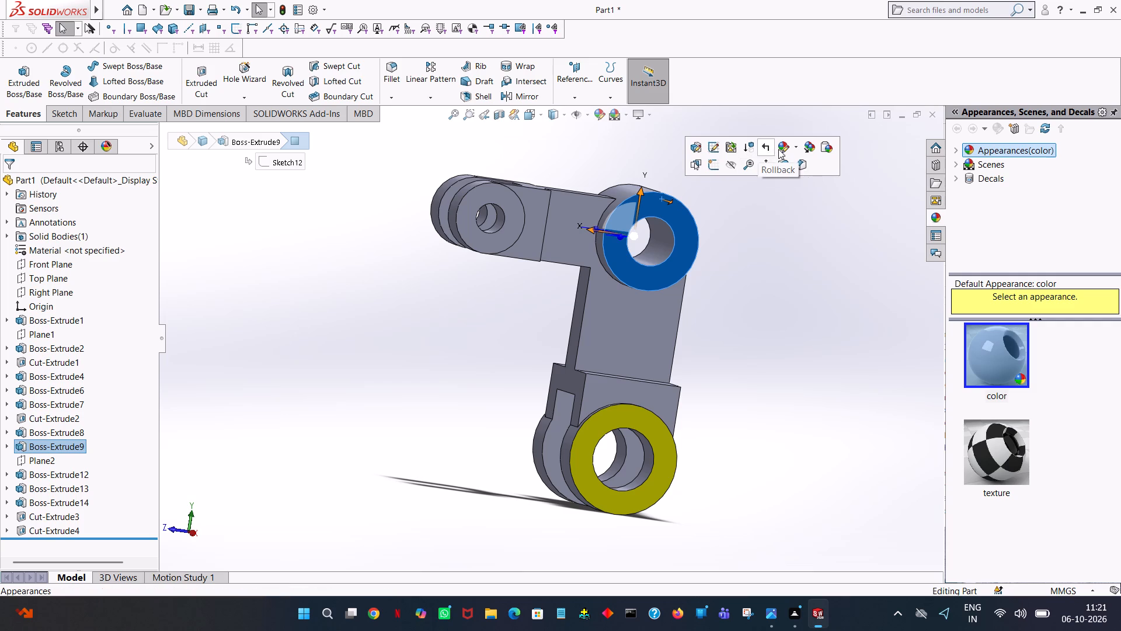
{"action": "left_click", "coordinate": [784, 149]}
{"action": "left_click", "coordinate": [783, 172]}
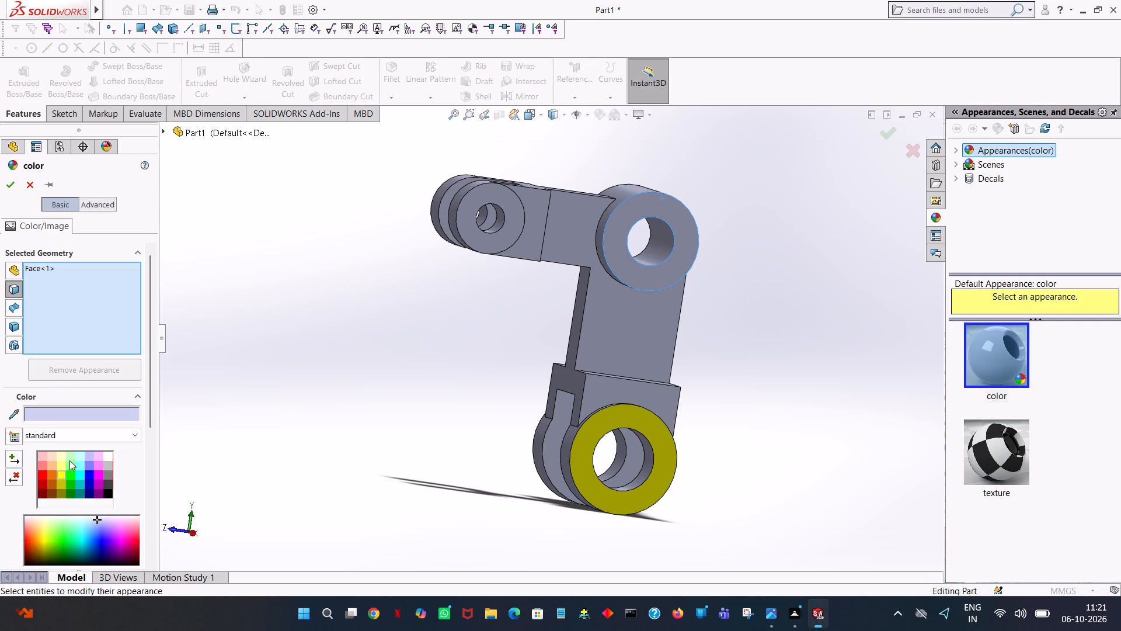
{"action": "left_click", "coordinate": [60, 476]}
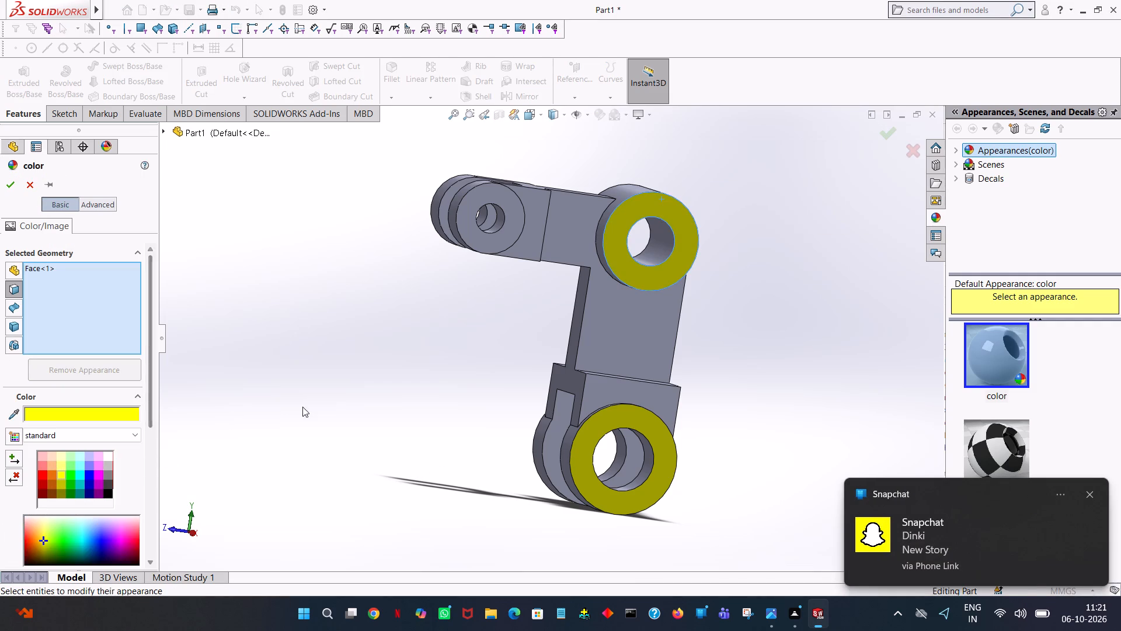
{"action": "middle_click_drag", "start_coordinate": [311, 408], "coordinate": [463, 451]}
{"action": "left_click", "coordinate": [502, 240]}
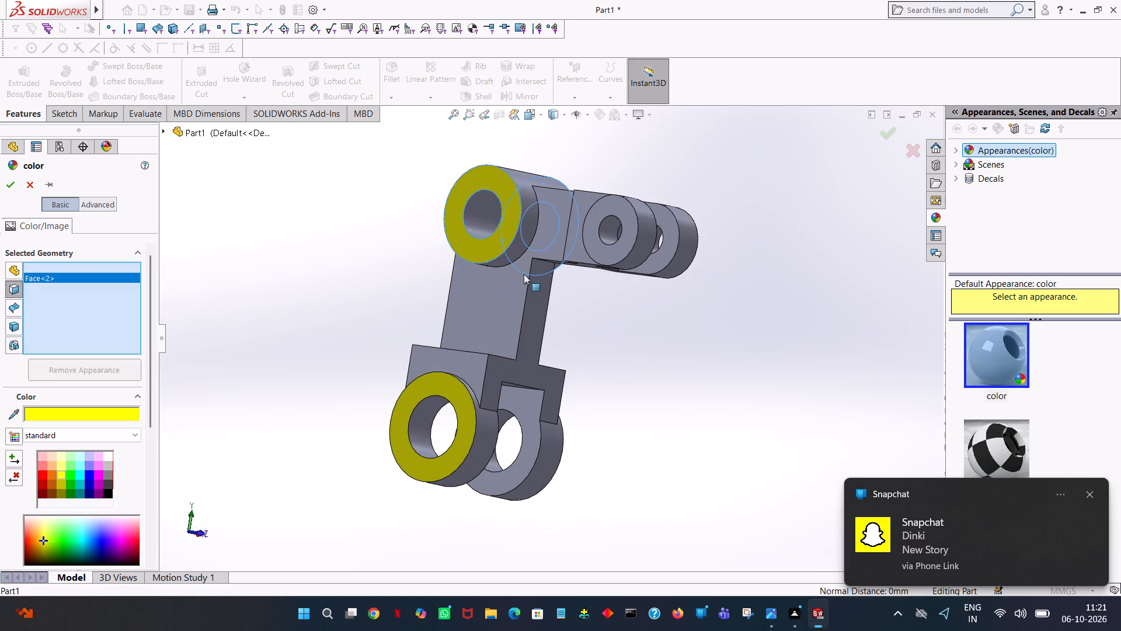
{"action": "middle_click_drag", "start_coordinate": [607, 313], "coordinate": [627, 383]}
{"action": "left_click", "coordinate": [629, 265]}
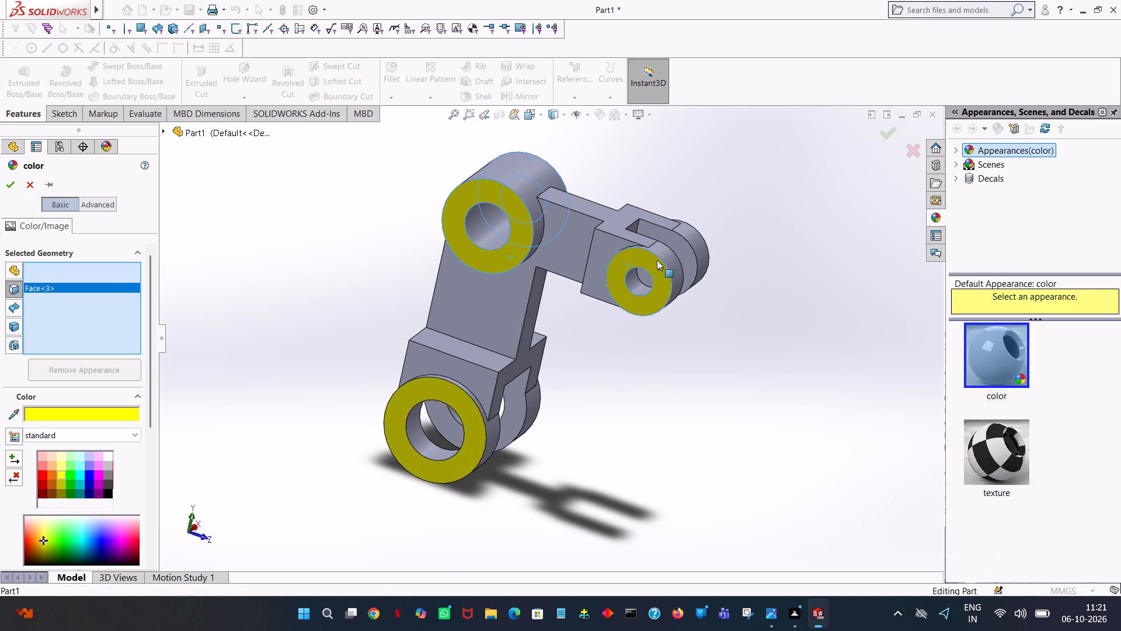
{"action": "middle_click_drag", "start_coordinate": [707, 272], "coordinate": [552, 374]}
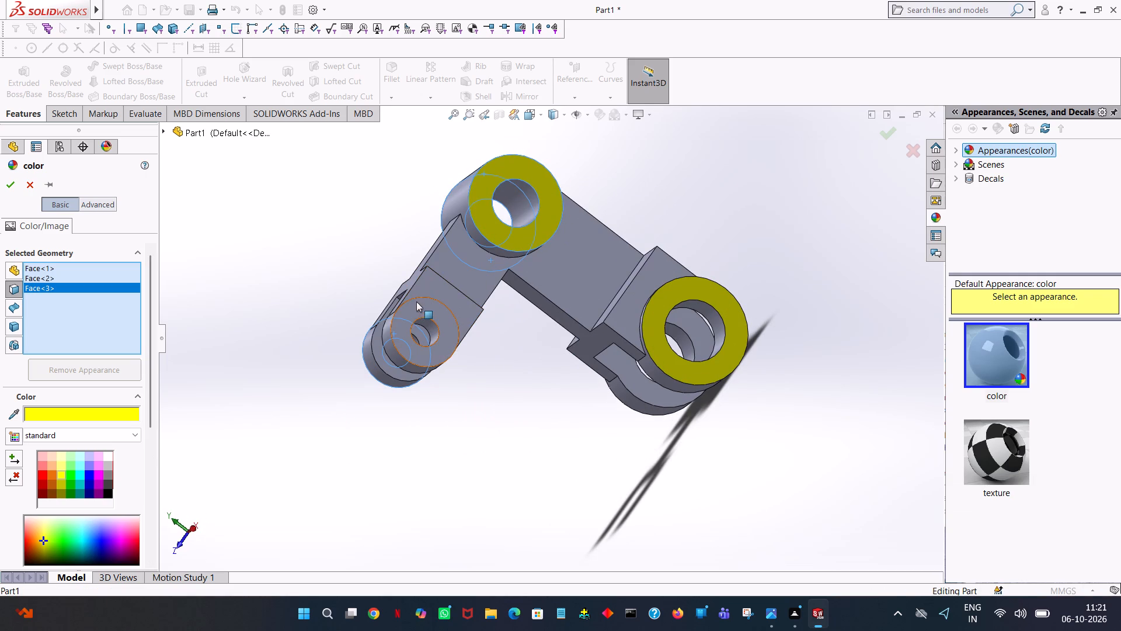
{"action": "left_click", "coordinate": [416, 301]}
{"action": "left_click", "coordinate": [6, 183]}
{"action": "left_click", "coordinate": [282, 204]}
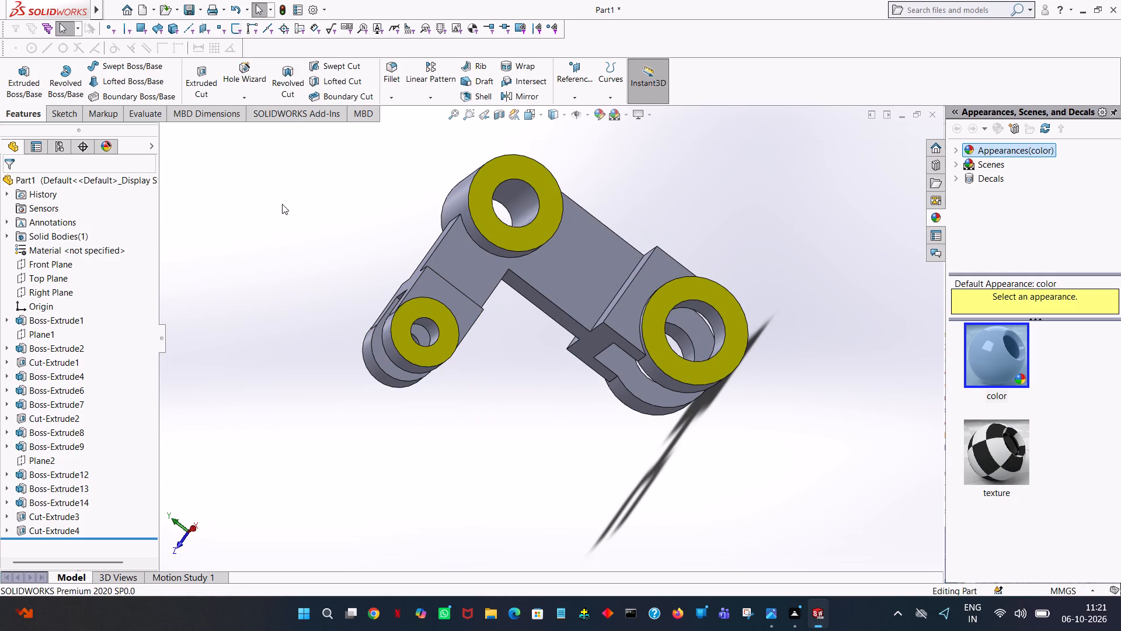
Colour the flat outer side faces next to the bosses teal on both sides of the side fork and the lower clevis.
{"action": "middle_click_drag", "start_coordinate": [295, 207], "coordinate": [501, 220]}
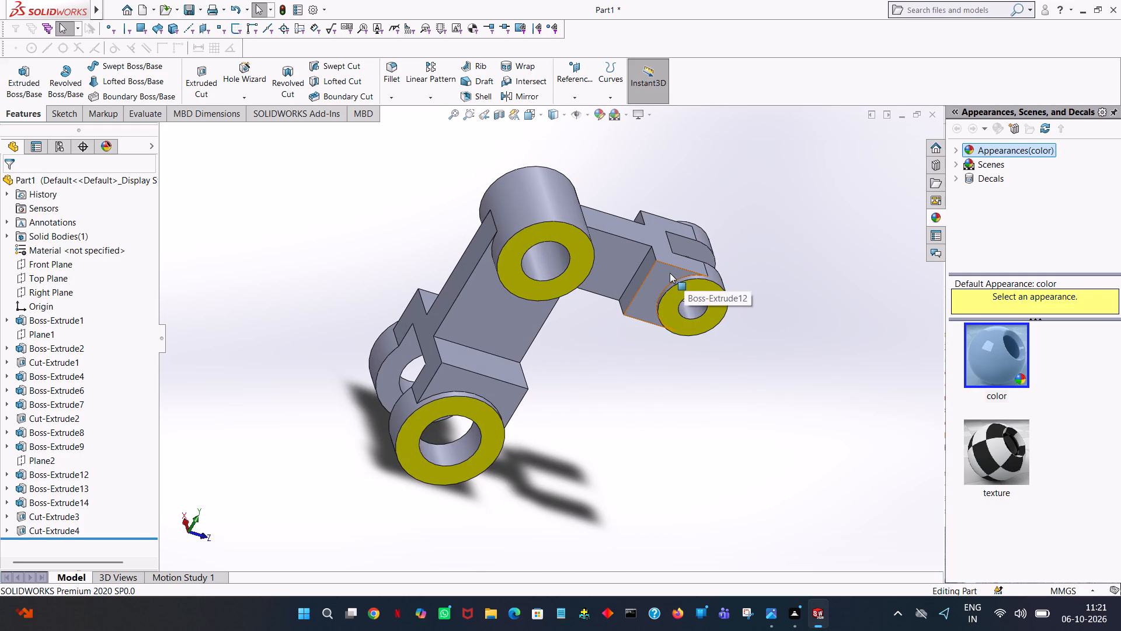
{"action": "left_click", "coordinate": [670, 273]}
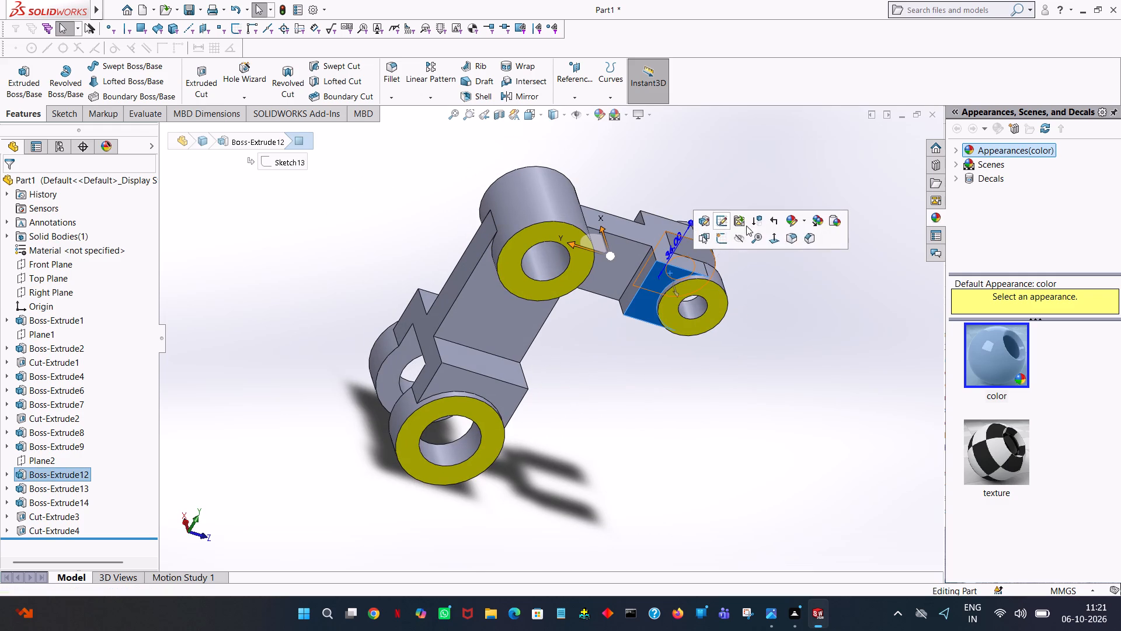
{"action": "left_click", "coordinate": [793, 218]}
{"action": "left_click", "coordinate": [795, 245]}
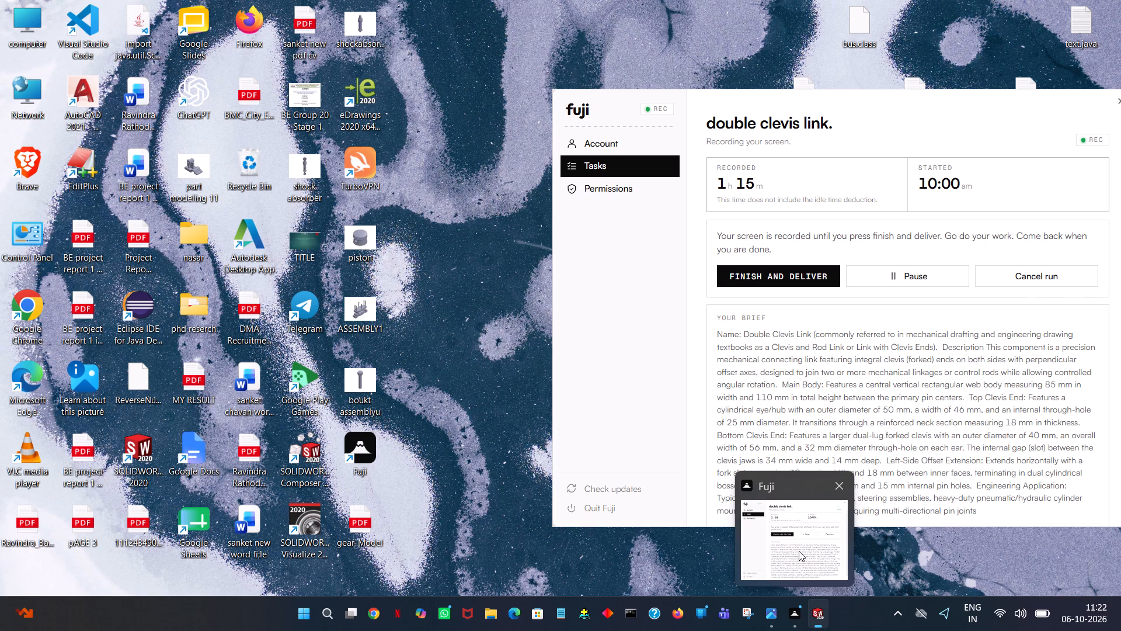
{"action": "middle_click_drag", "start_coordinate": [553, 366], "coordinate": [467, 249]}
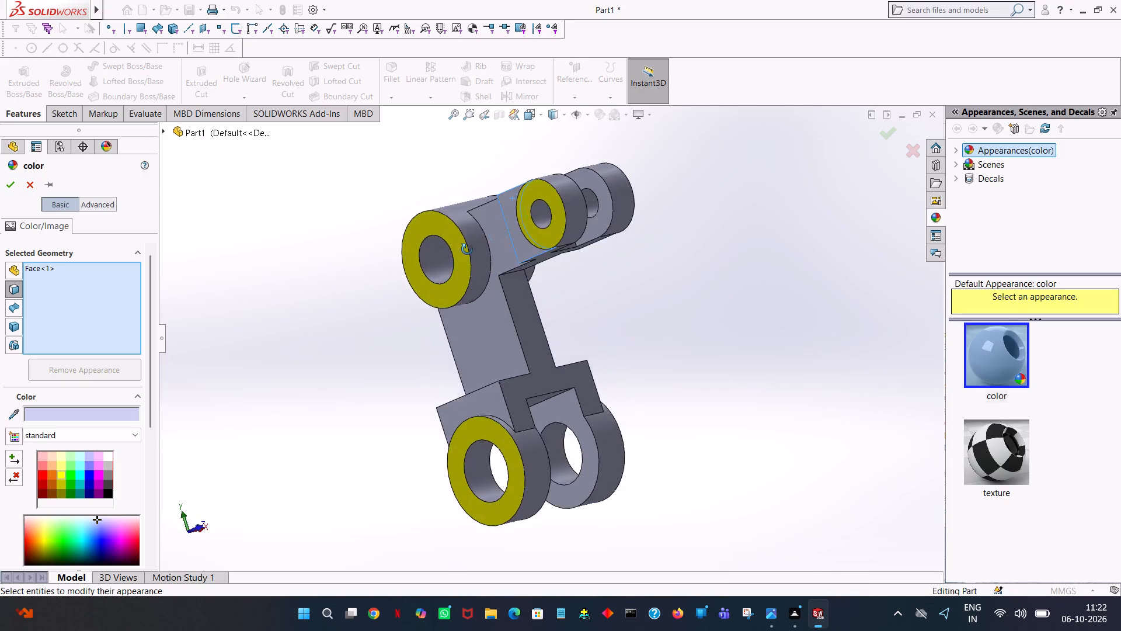
{"action": "middle_click_drag", "start_coordinate": [467, 249], "coordinate": [572, 235]}
{"action": "left_click", "coordinate": [78, 480]}
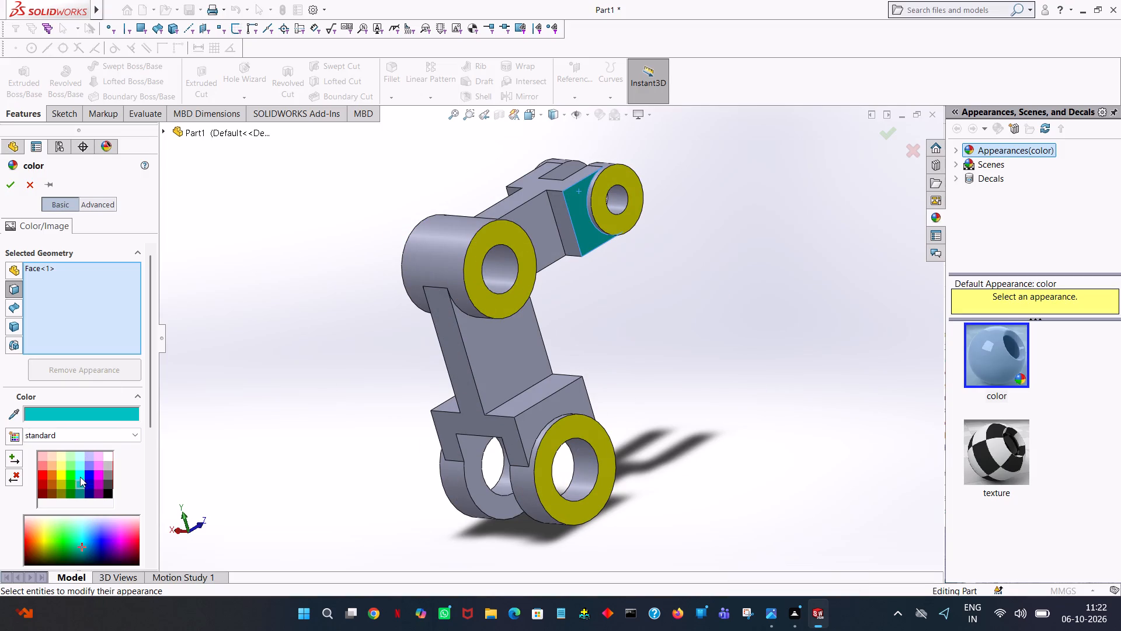
{"action": "middle_click_drag", "start_coordinate": [583, 348], "coordinate": [556, 280]}
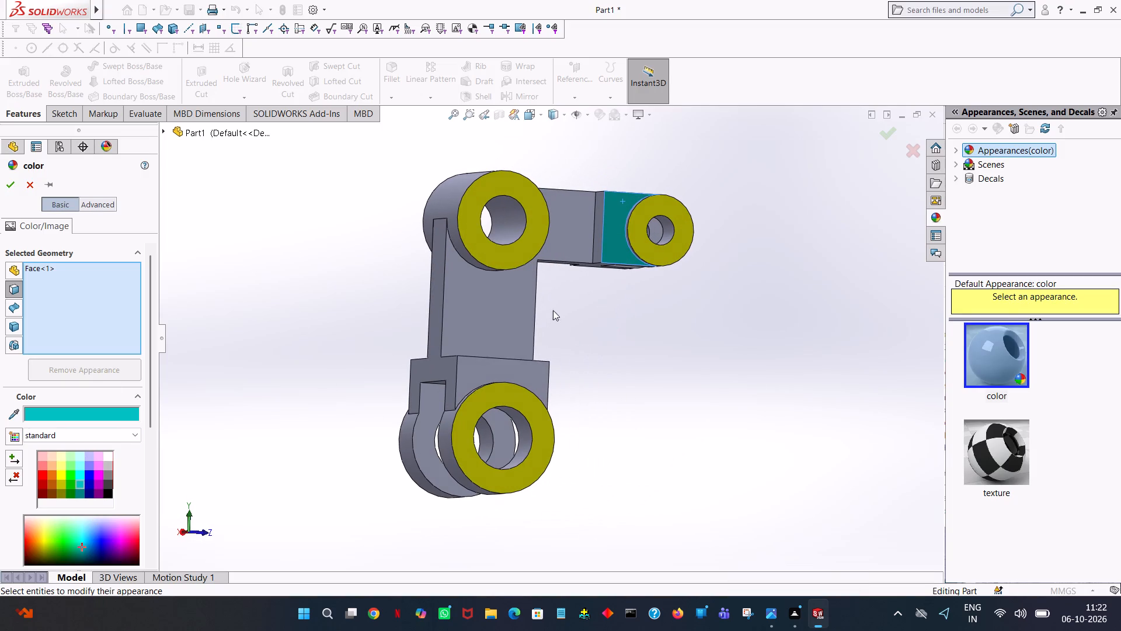
{"action": "left_click", "coordinate": [527, 367]}
{"action": "middle_click_drag", "start_coordinate": [634, 348], "coordinate": [805, 346]}
{"action": "left_click", "coordinate": [638, 376]}
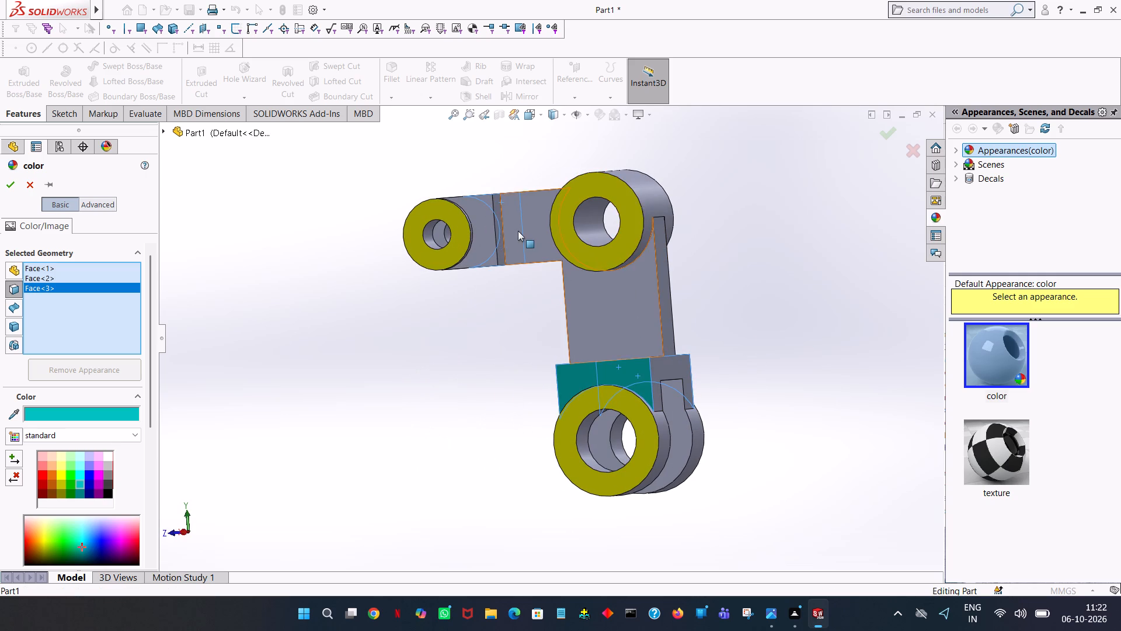
{"action": "middle_click_drag", "start_coordinate": [518, 231], "coordinate": [559, 407]}
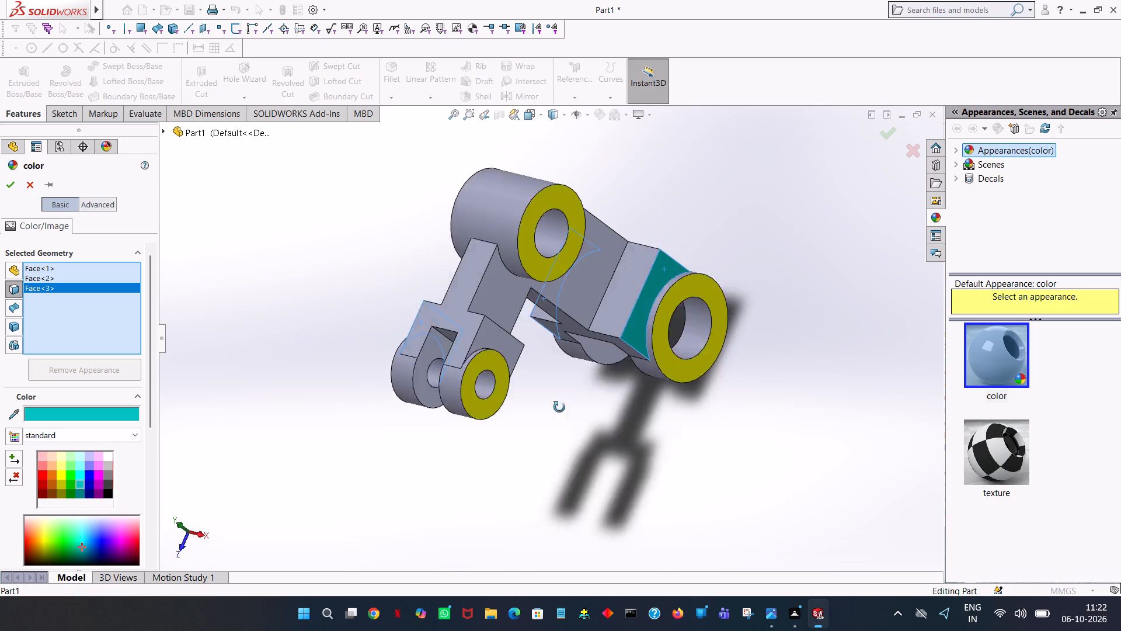
{"action": "middle_click_drag", "start_coordinate": [559, 407], "coordinate": [533, 366]}
{"action": "left_click", "coordinate": [471, 320]}
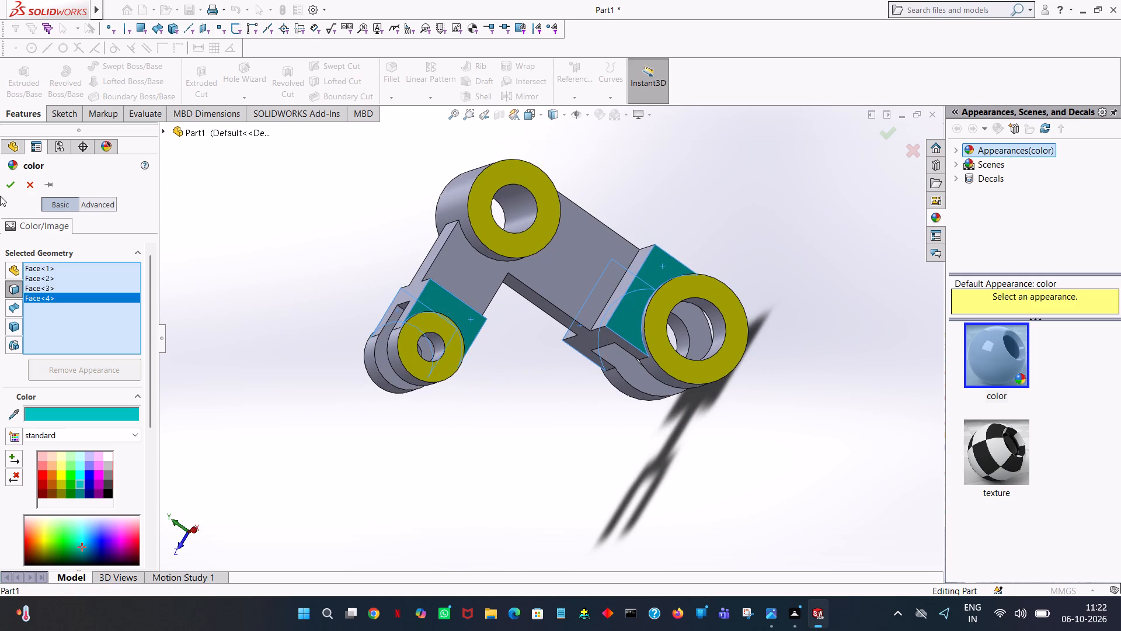
{"action": "left_click", "coordinate": [16, 186]}
{"action": "left_click", "coordinate": [635, 172]}
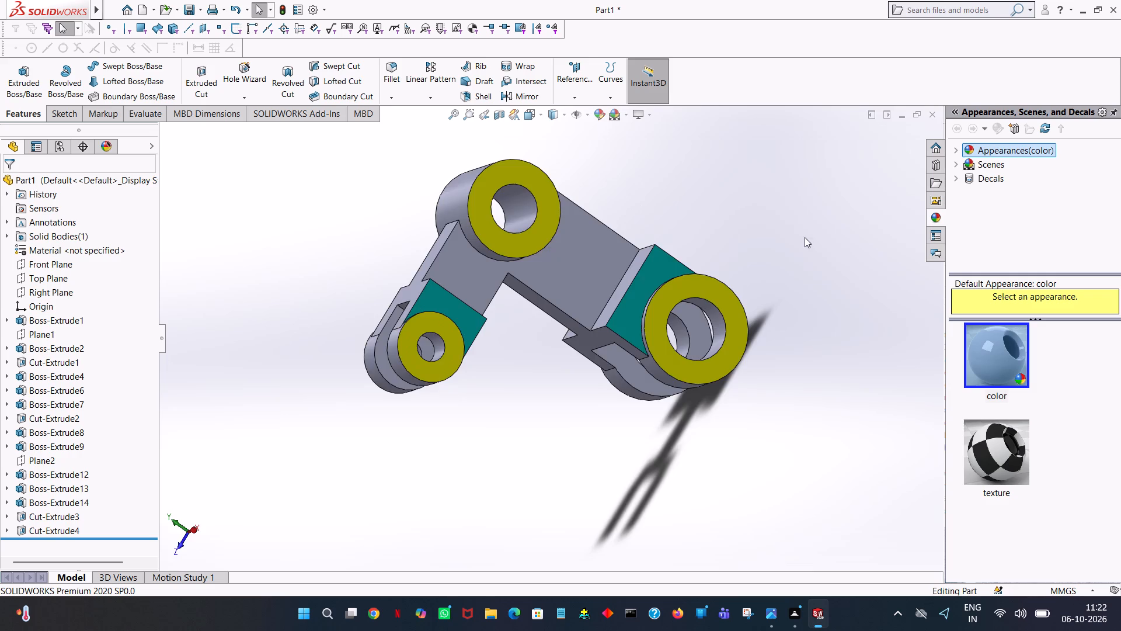
Colour the two top shoulder faces of the lower clevis and the forked top face of the side arm black.
{"action": "middle_click_drag", "start_coordinate": [806, 237], "coordinate": [939, 191]}
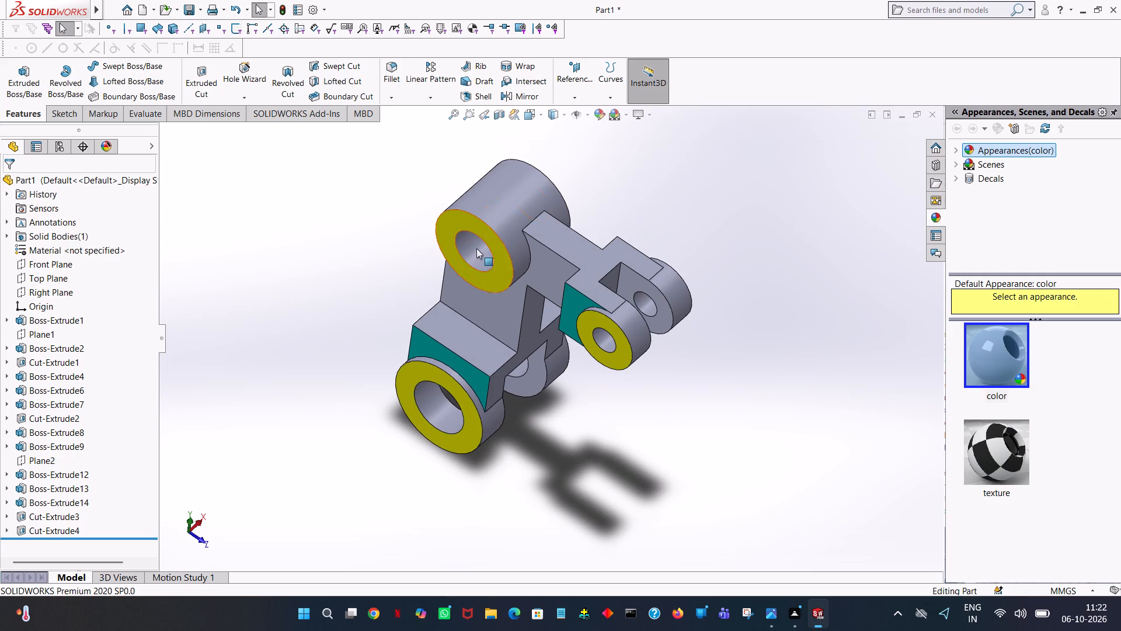
{"action": "left_click", "coordinate": [481, 340]}
{"action": "left_click", "coordinate": [603, 289]}
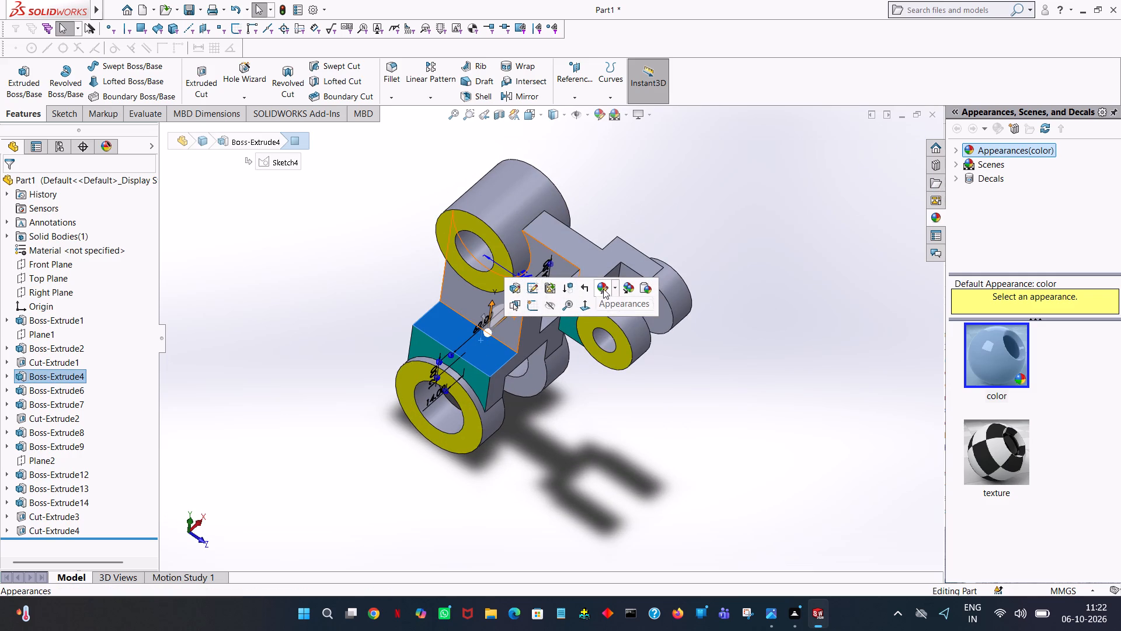
{"action": "left_click", "coordinate": [647, 317]}
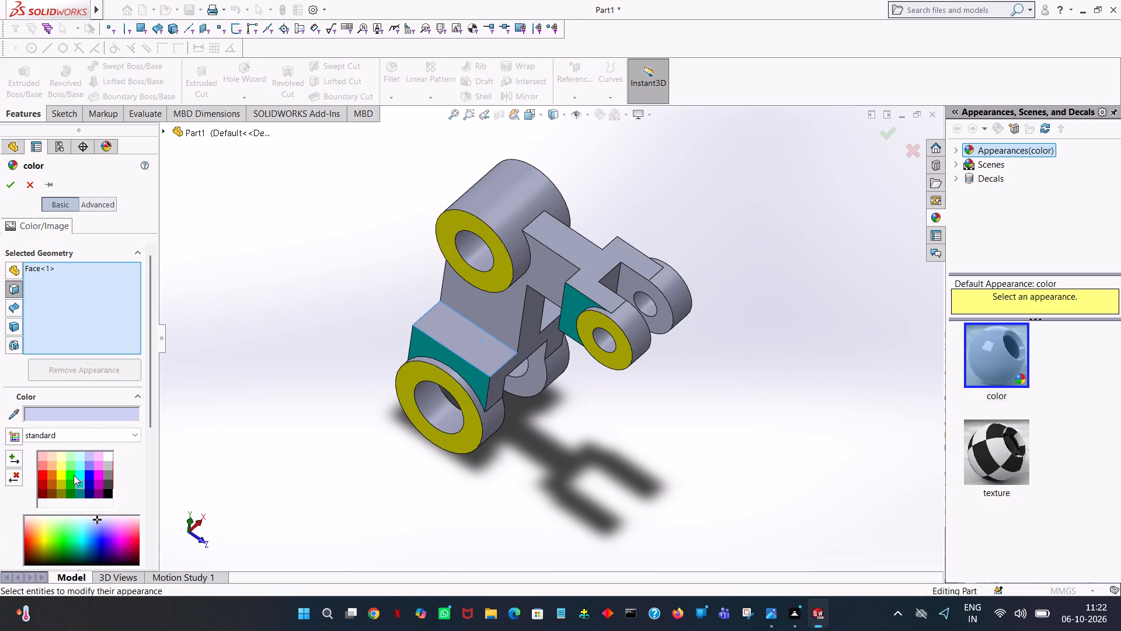
{"action": "left_click", "coordinate": [106, 491]}
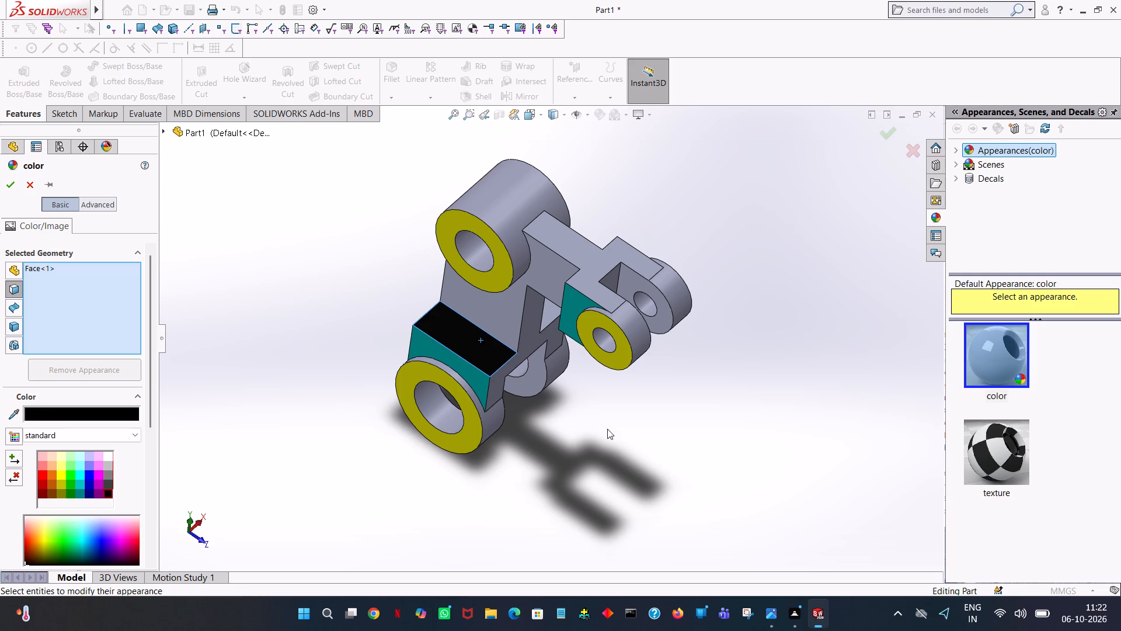
{"action": "middle_click_drag", "start_coordinate": [587, 422], "coordinate": [544, 386]}
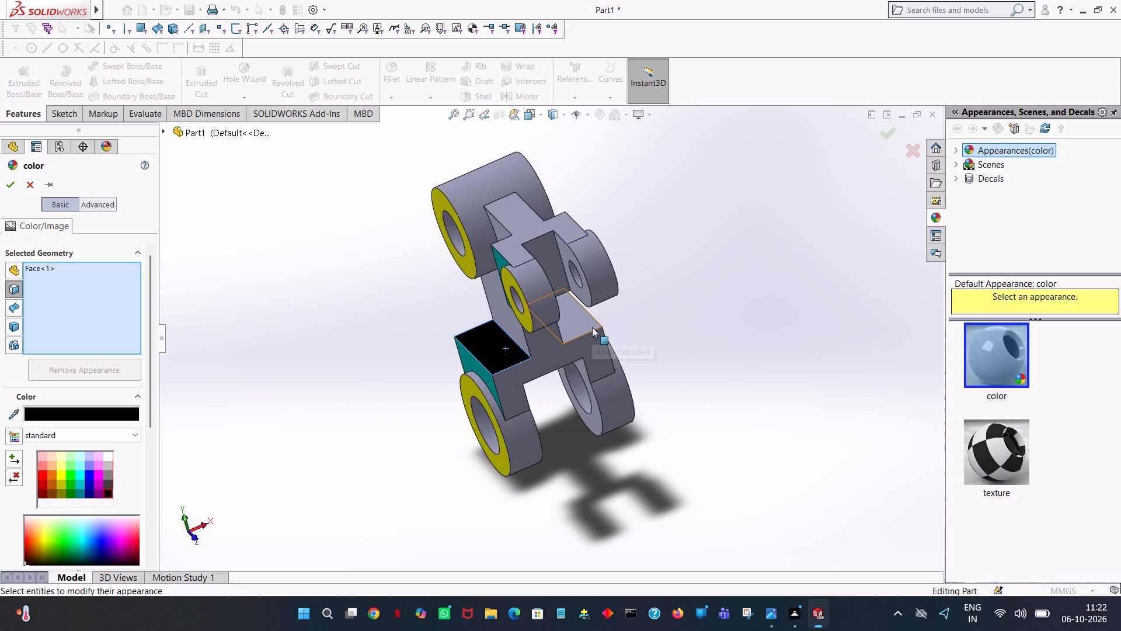
{"action": "left_click", "coordinate": [592, 327]}
{"action": "middle_click_drag", "start_coordinate": [650, 385], "coordinate": [713, 256]}
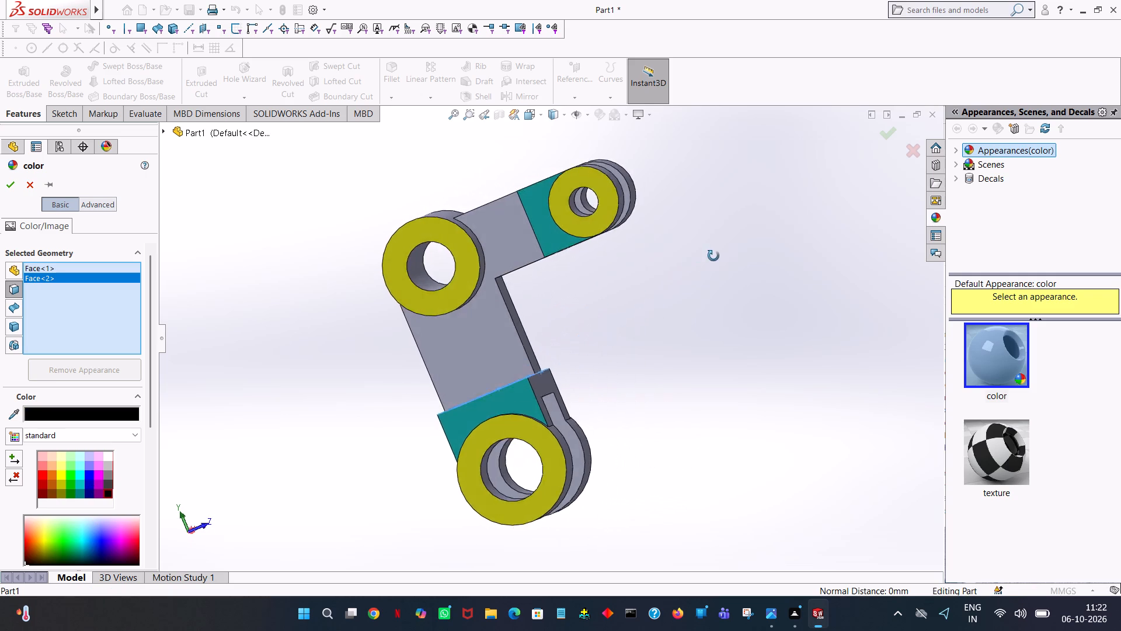
{"action": "middle_click_drag", "start_coordinate": [713, 256], "coordinate": [809, 369]}
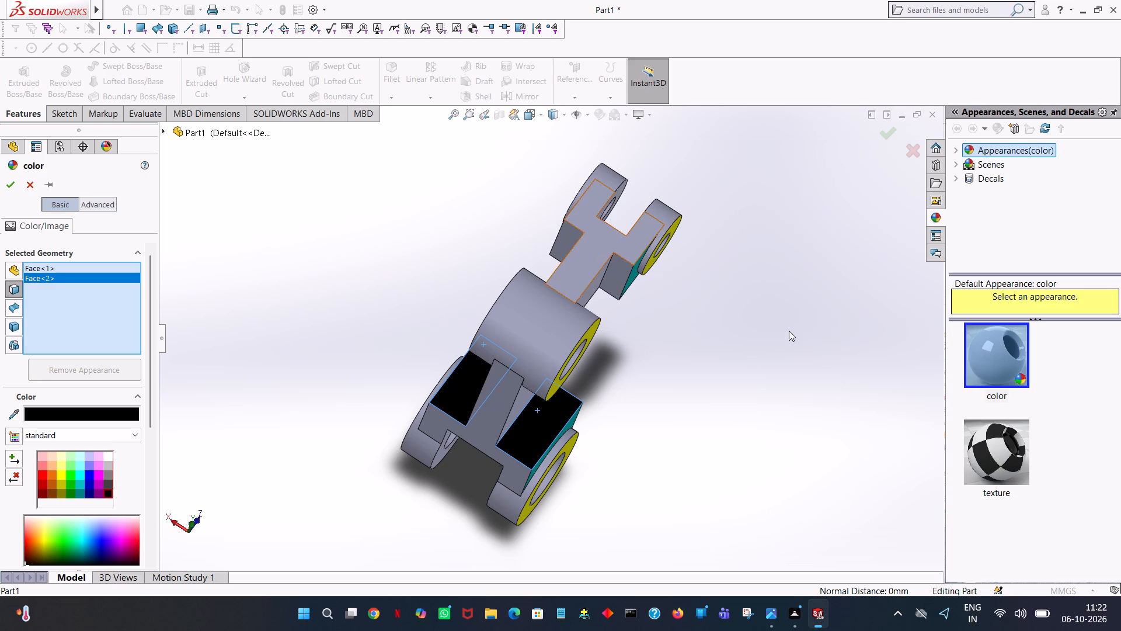
{"action": "middle_click_drag", "start_coordinate": [776, 334], "coordinate": [729, 371]}
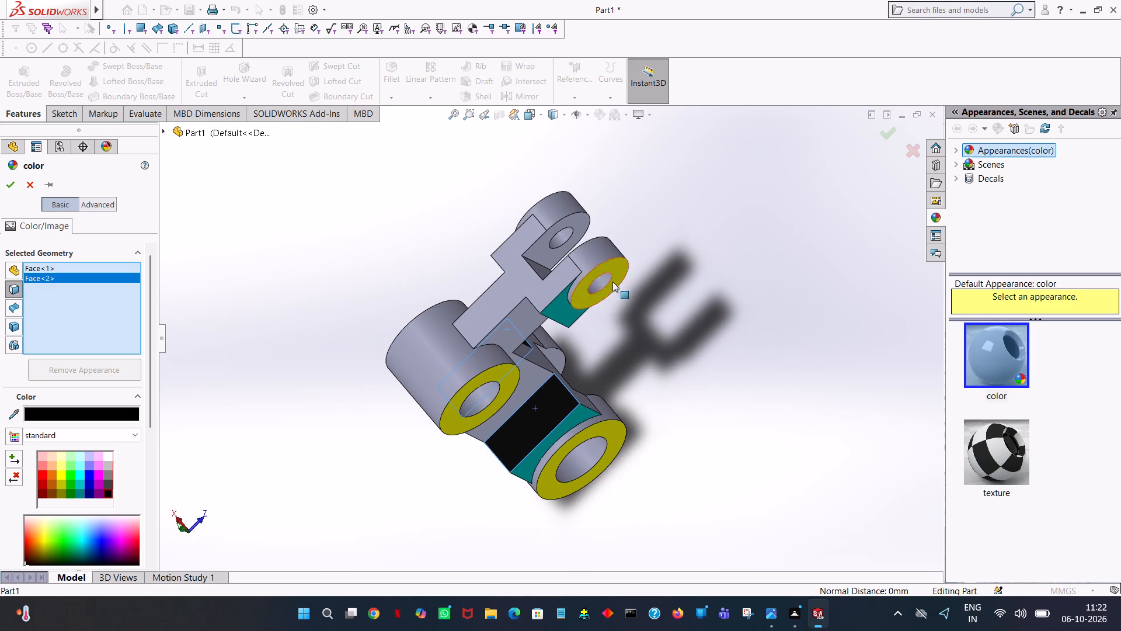
{"action": "left_click", "coordinate": [542, 282]}
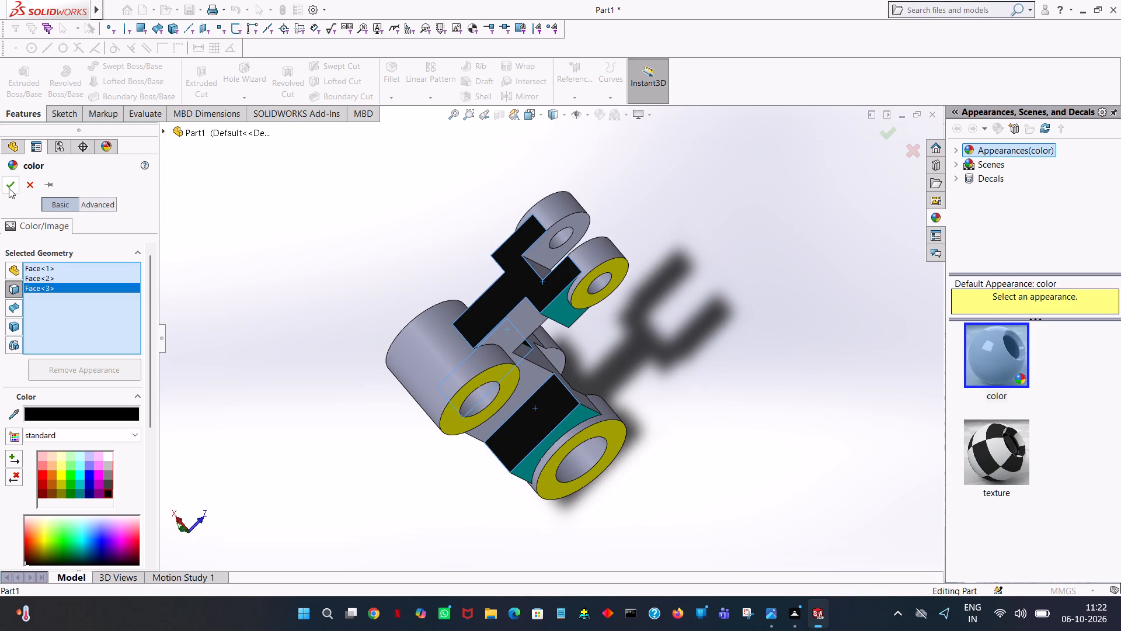
{"action": "left_click", "coordinate": [9, 188]}
{"action": "left_click", "coordinate": [692, 384]}
Colour the broad flat L-shaped web faces on both sides of the link green.
{"action": "middle_click_drag", "start_coordinate": [875, 492], "coordinate": [688, 450]}
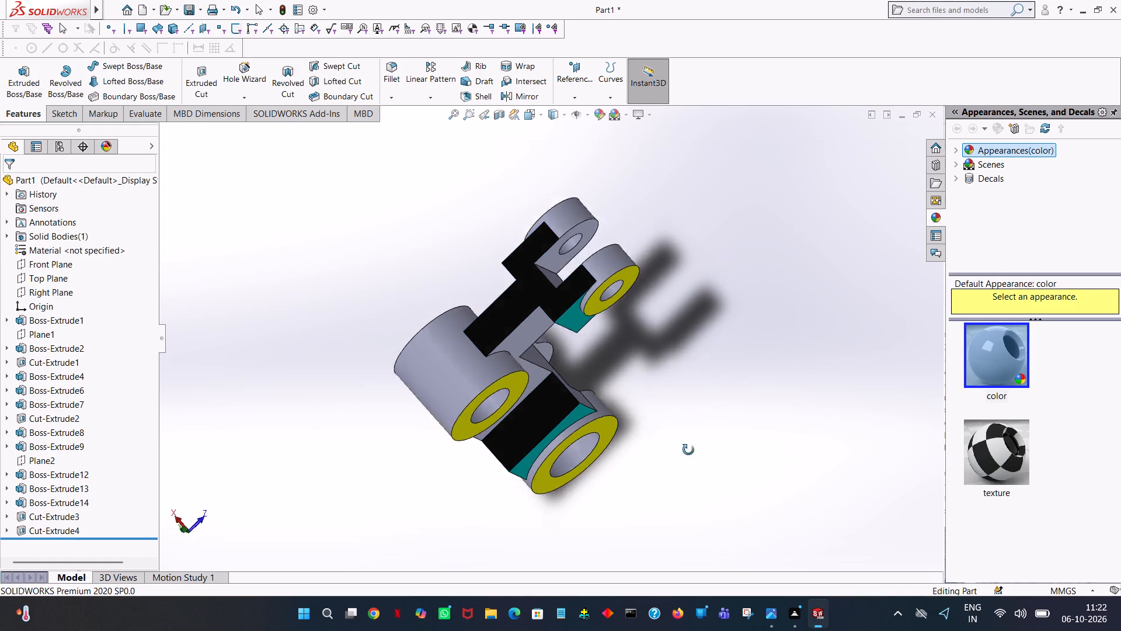
{"action": "middle_click_drag", "start_coordinate": [688, 450], "coordinate": [653, 504]}
{"action": "middle_click_drag", "start_coordinate": [629, 556], "coordinate": [611, 630]}
{"action": "middle_click", "coordinate": [611, 630]}
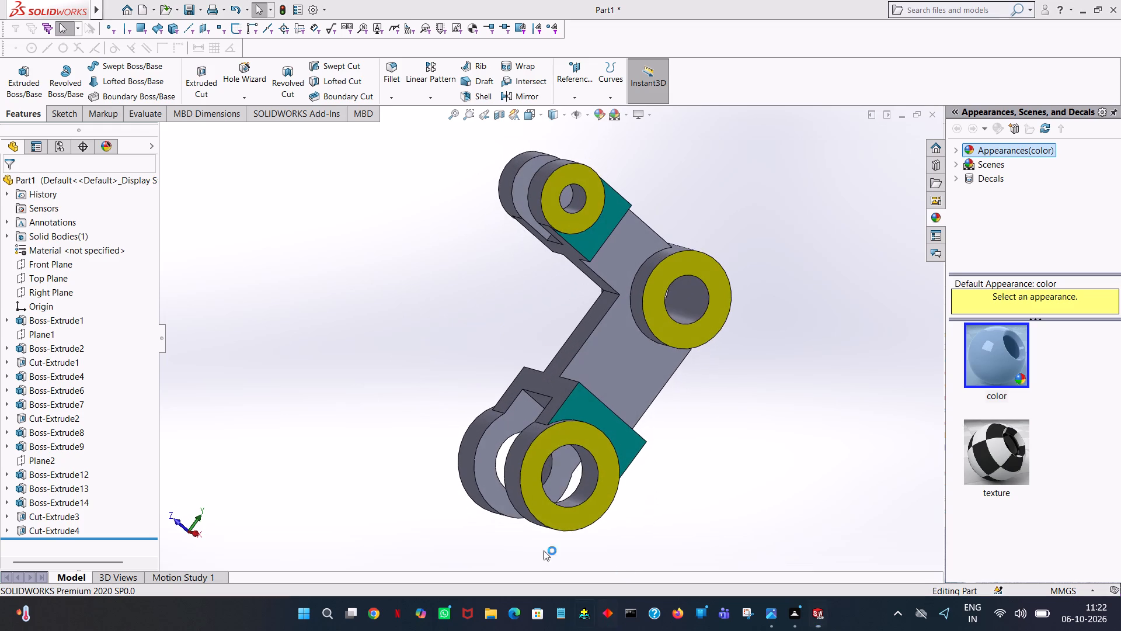
{"action": "left_click", "coordinate": [616, 368]}
{"action": "left_click", "coordinate": [742, 314]}
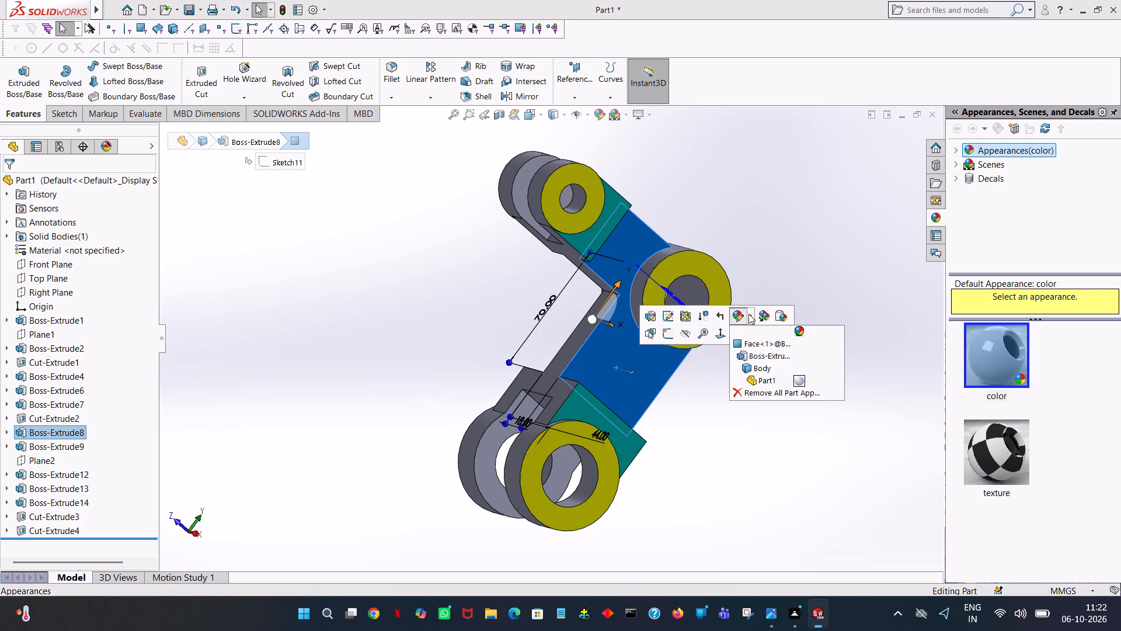
{"action": "left_click", "coordinate": [734, 311]}
{"action": "left_click", "coordinate": [749, 337]}
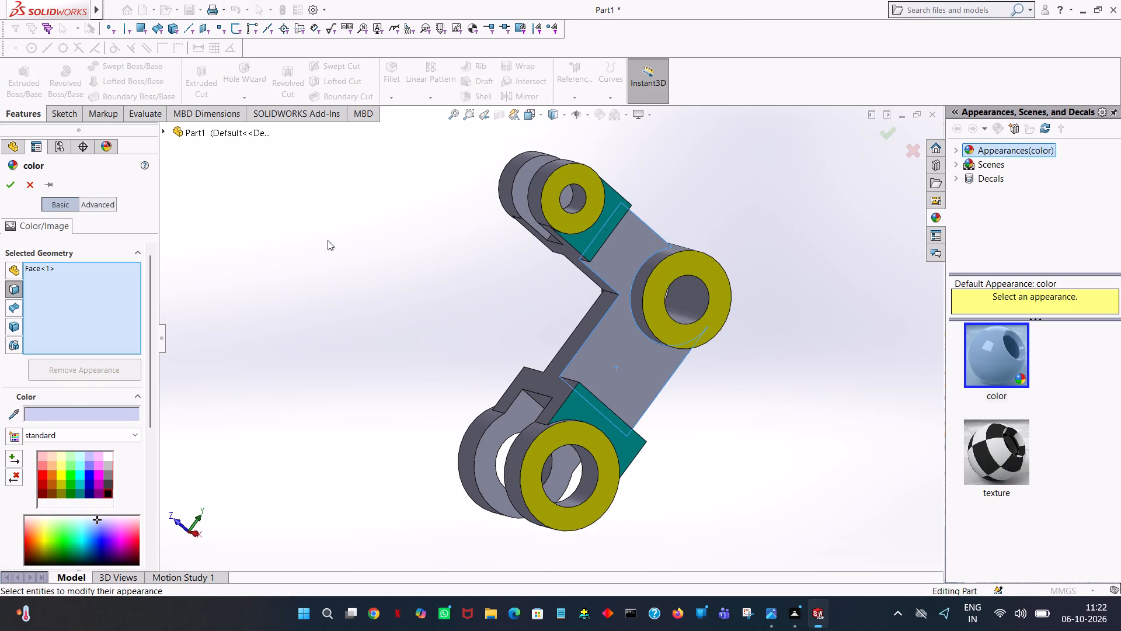
{"action": "left_click", "coordinate": [83, 470]}
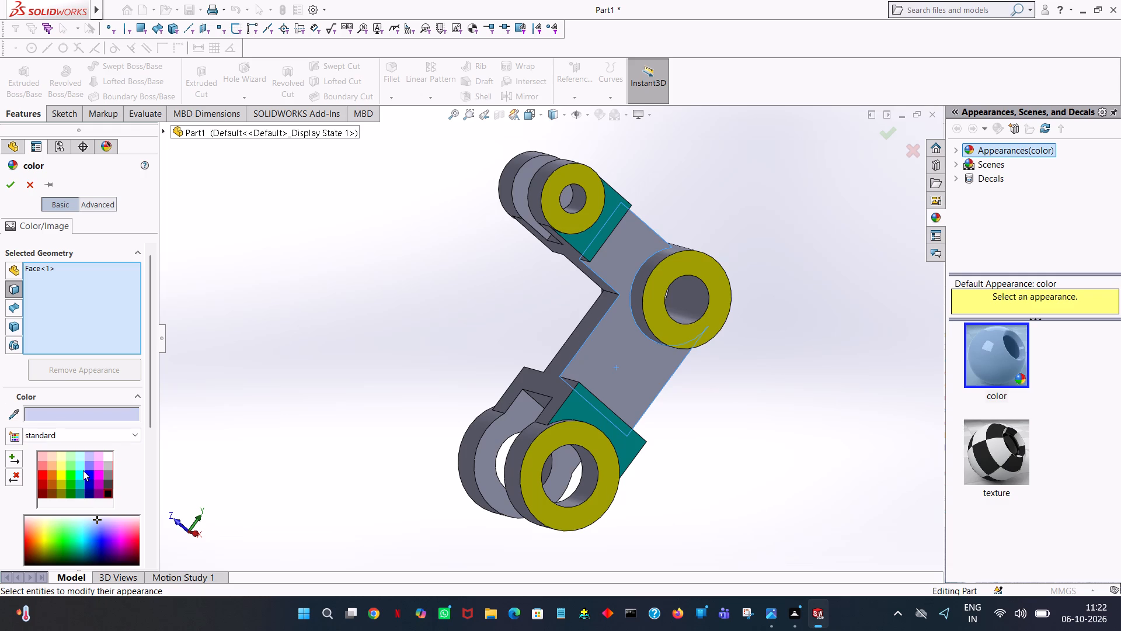
{"action": "left_click", "coordinate": [64, 470]}
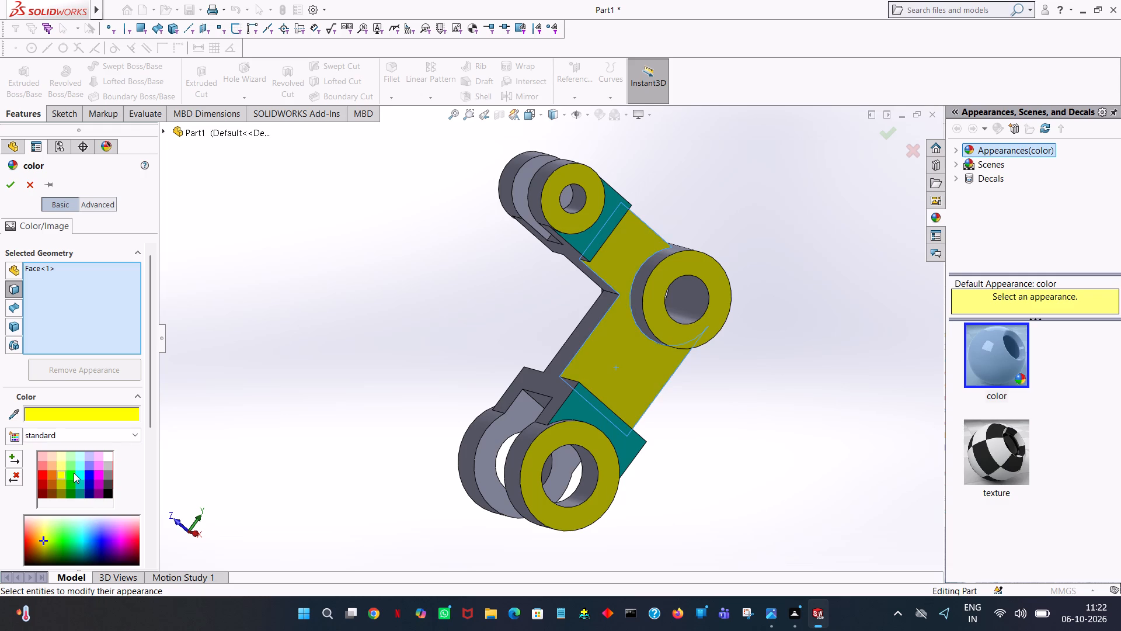
{"action": "left_click", "coordinate": [74, 473]}
{"action": "middle_click_drag", "start_coordinate": [461, 387], "coordinate": [578, 514]}
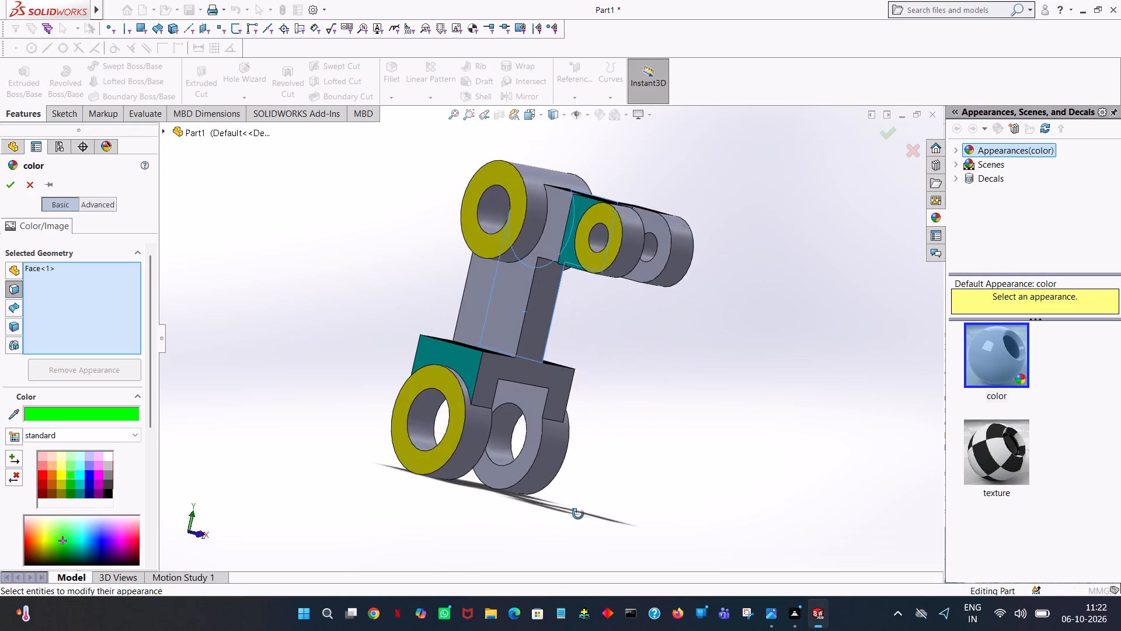
{"action": "middle_click_drag", "start_coordinate": [578, 514], "coordinate": [644, 516]}
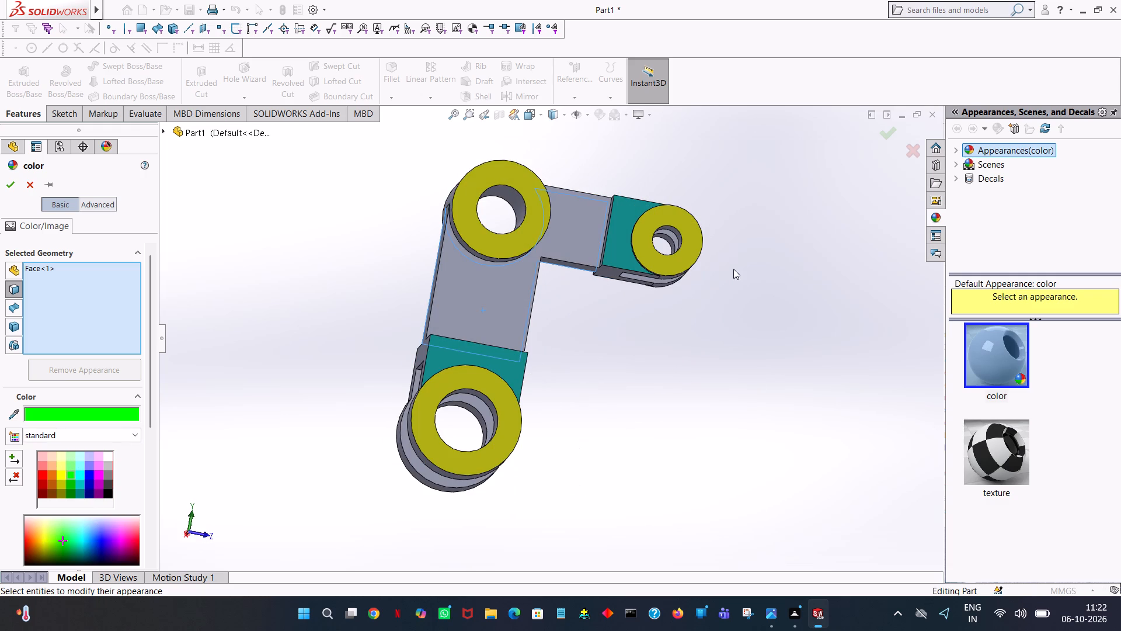
{"action": "left_click", "coordinate": [509, 273]}
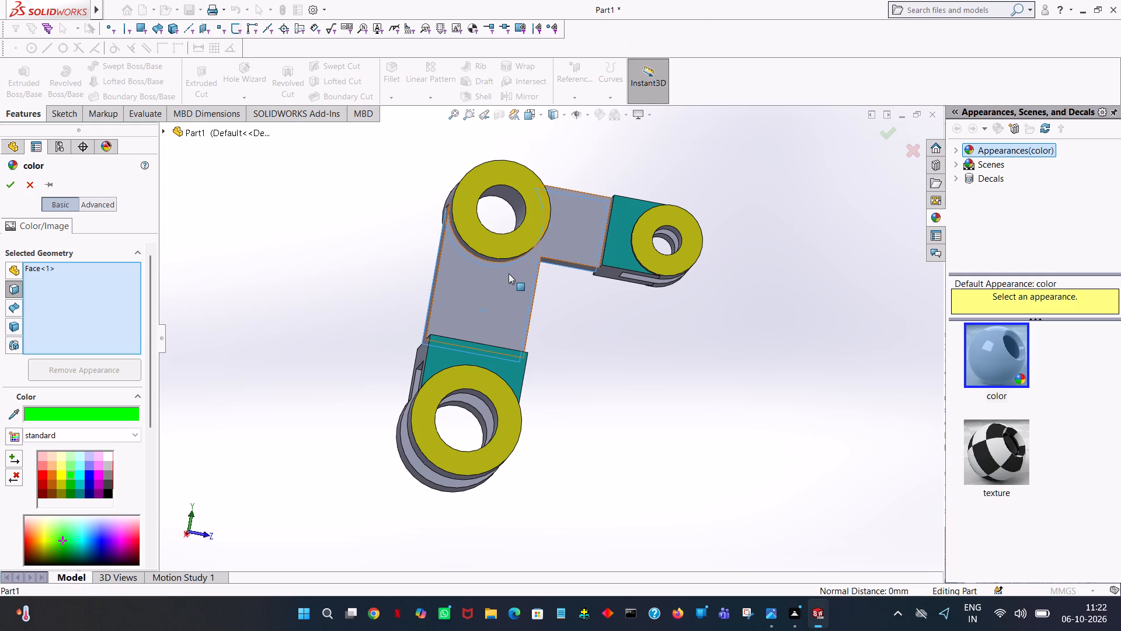
Add both inner lug faces of the lower clevis to the green selection and accept the colour.
{"action": "middle_click_drag", "start_coordinate": [604, 136], "coordinate": [648, 152]}
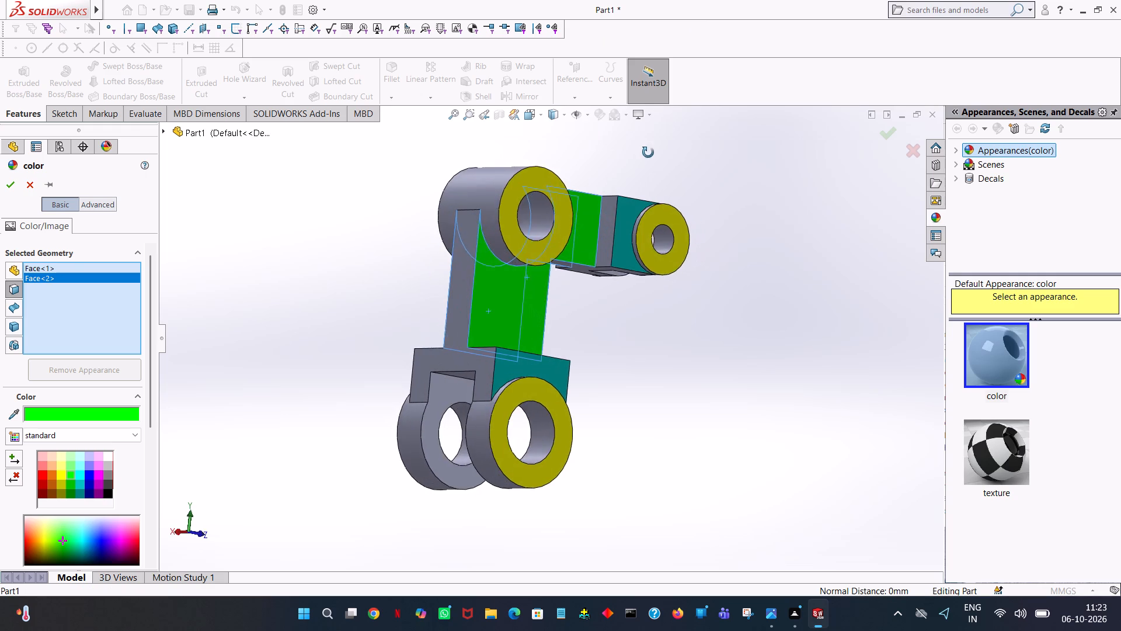
{"action": "middle_click_drag", "start_coordinate": [648, 152], "coordinate": [688, 233]}
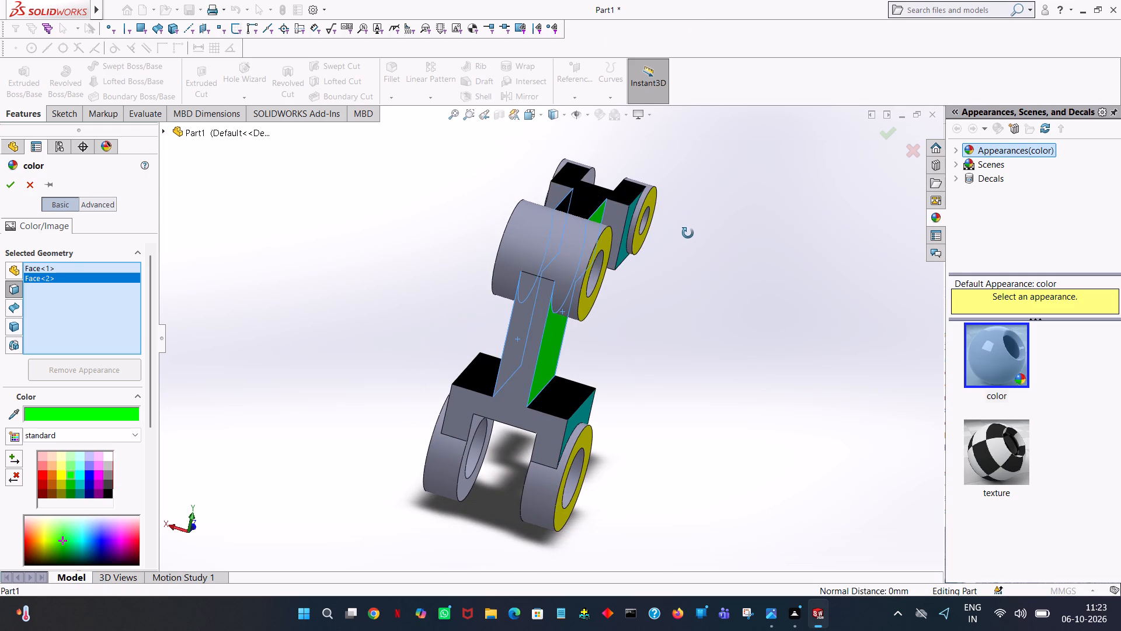
{"action": "middle_click_drag", "start_coordinate": [688, 233], "coordinate": [698, 302]}
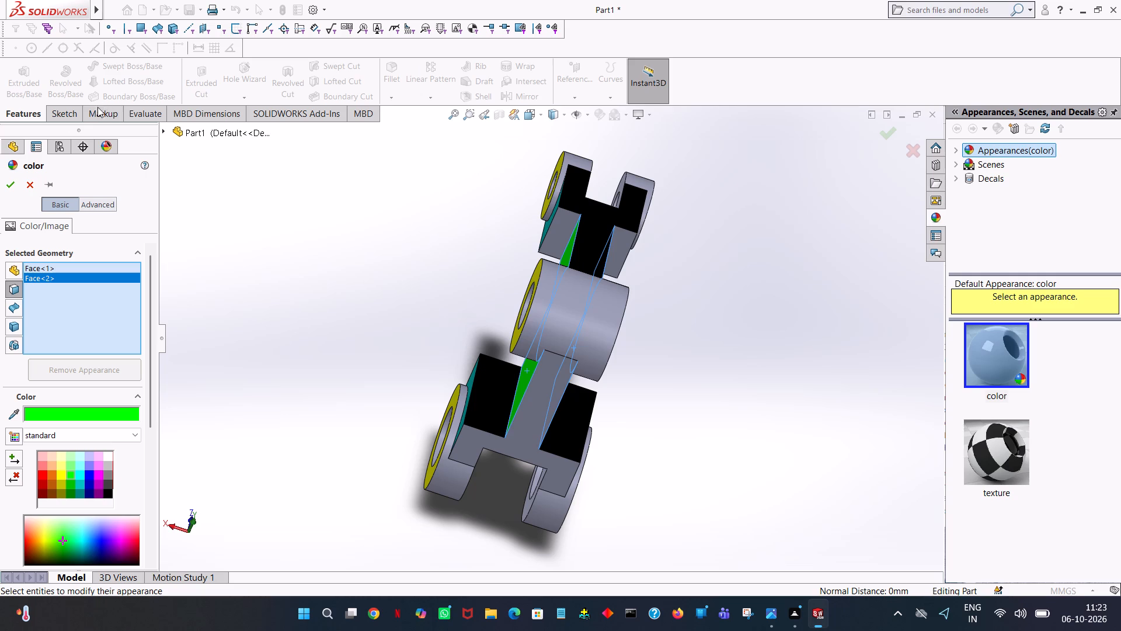
{"action": "middle_click_drag", "start_coordinate": [228, 257], "coordinate": [229, 258]}
{"action": "middle_click_drag", "start_coordinate": [229, 258], "coordinate": [225, 457]}
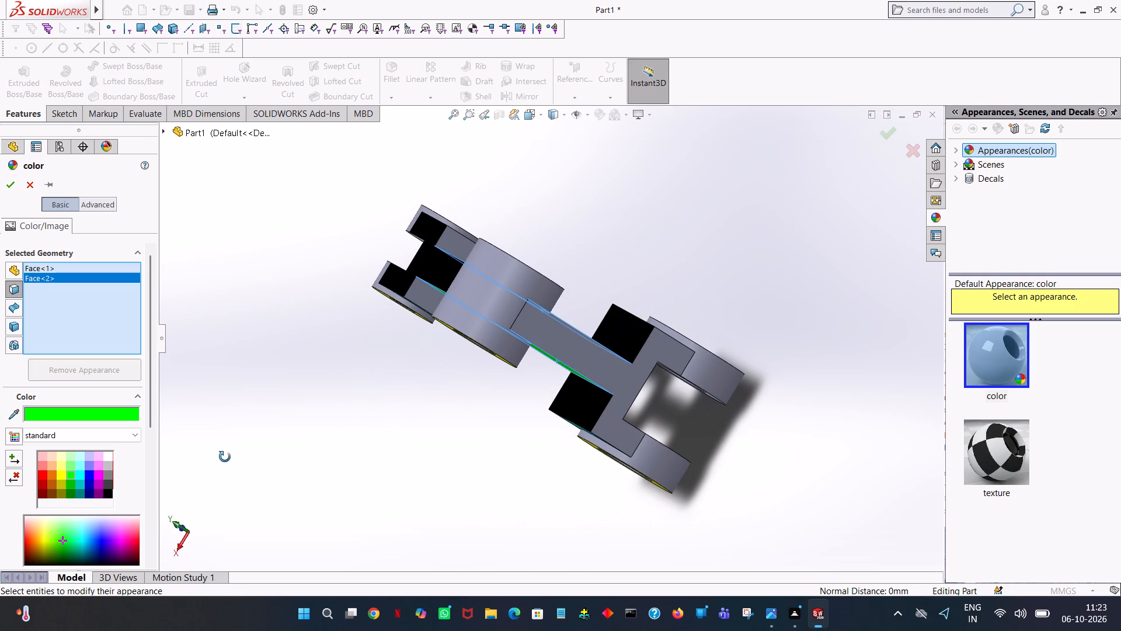
{"action": "middle_click_drag", "start_coordinate": [225, 457], "coordinate": [102, 422]}
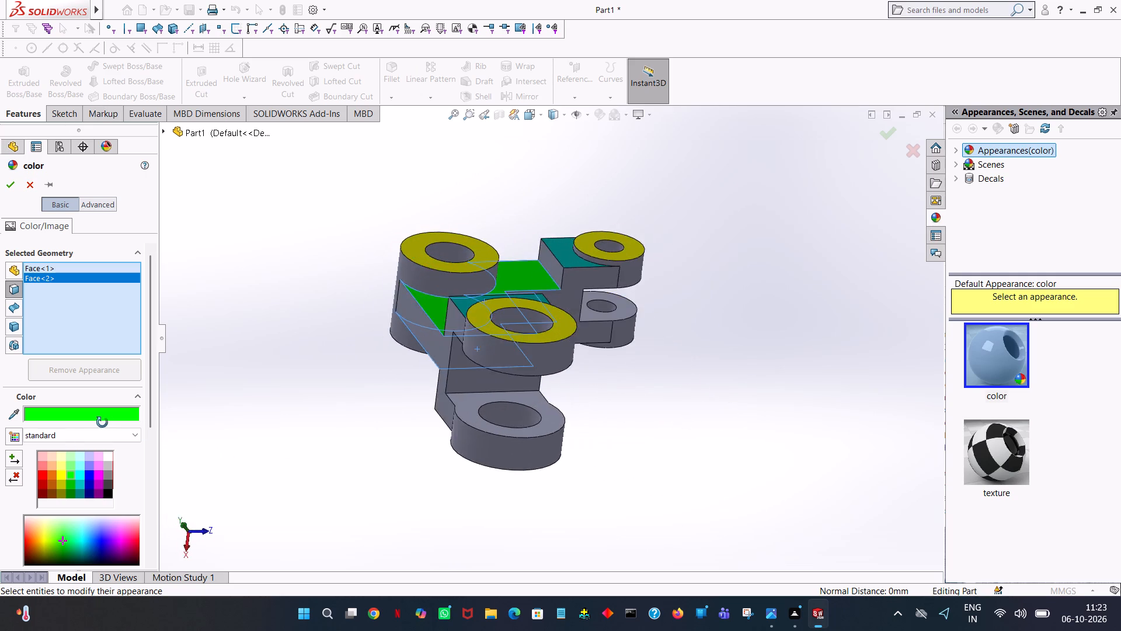
{"action": "middle_click_drag", "start_coordinate": [102, 422], "coordinate": [133, 444]}
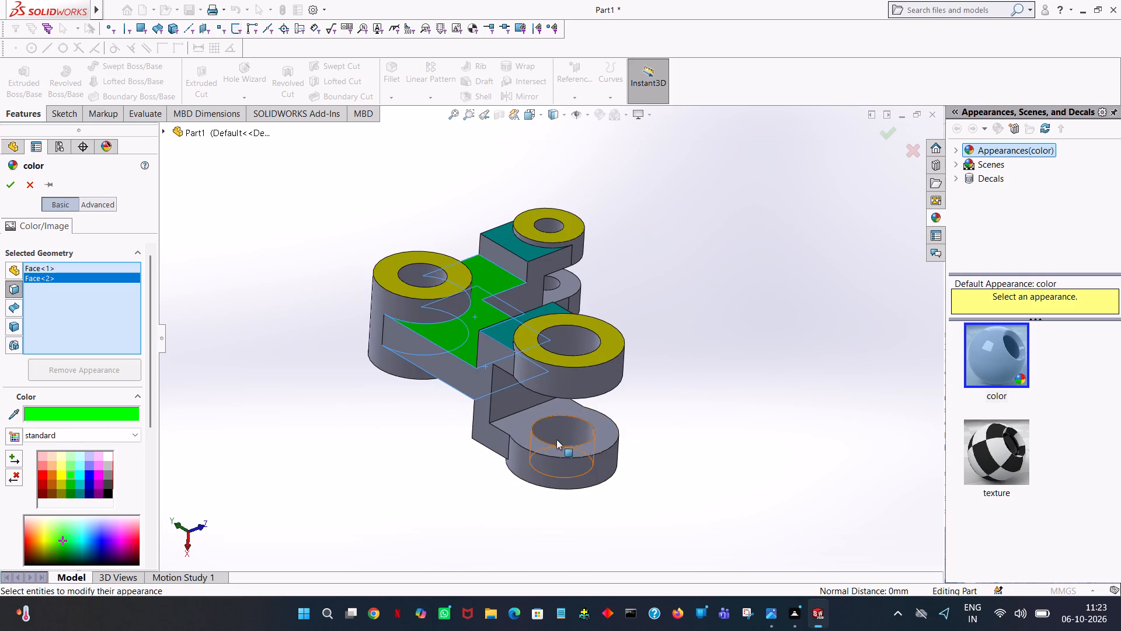
{"action": "left_click", "coordinate": [516, 418]}
{"action": "middle_click_drag", "start_coordinate": [638, 412], "coordinate": [627, 284]}
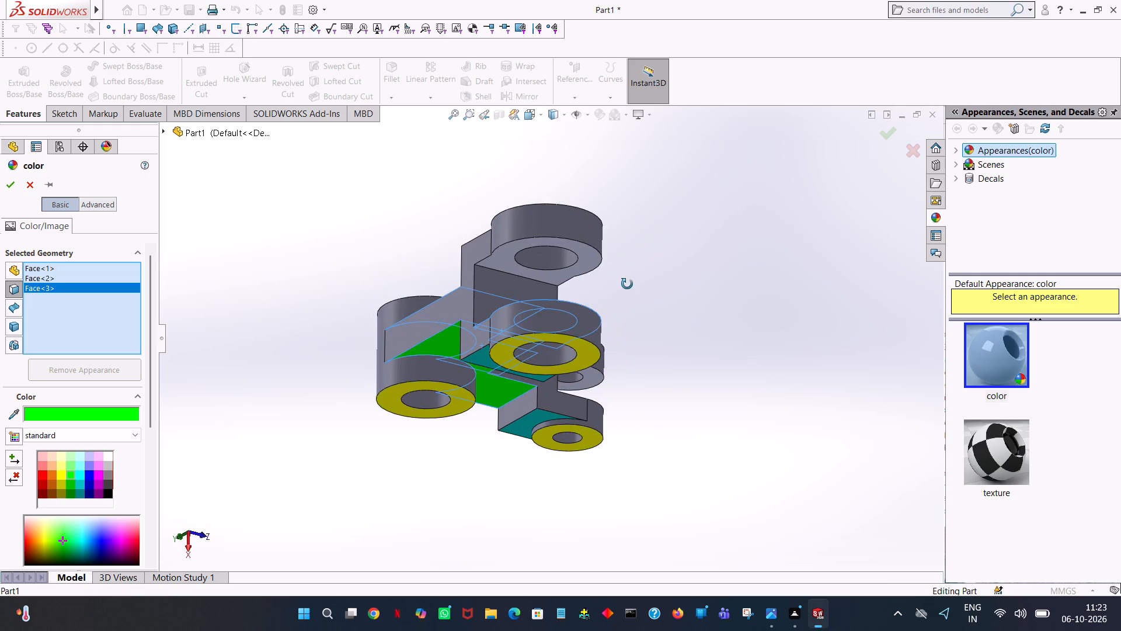
{"action": "middle_click_drag", "start_coordinate": [627, 284], "coordinate": [627, 283]}
{"action": "left_click", "coordinate": [517, 249]}
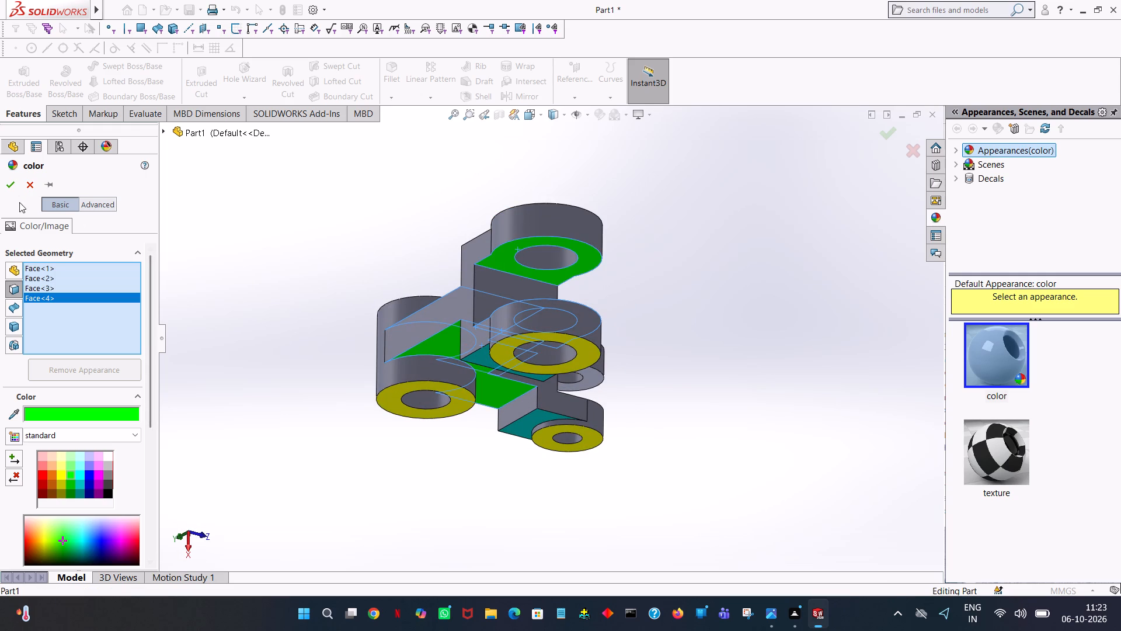
{"action": "left_click", "coordinate": [15, 191]}
Colour the fork-shaped outer edge face running from the top hub down the lower arm magenta.
{"action": "middle_click_drag", "start_coordinate": [436, 248], "coordinate": [532, 270]}
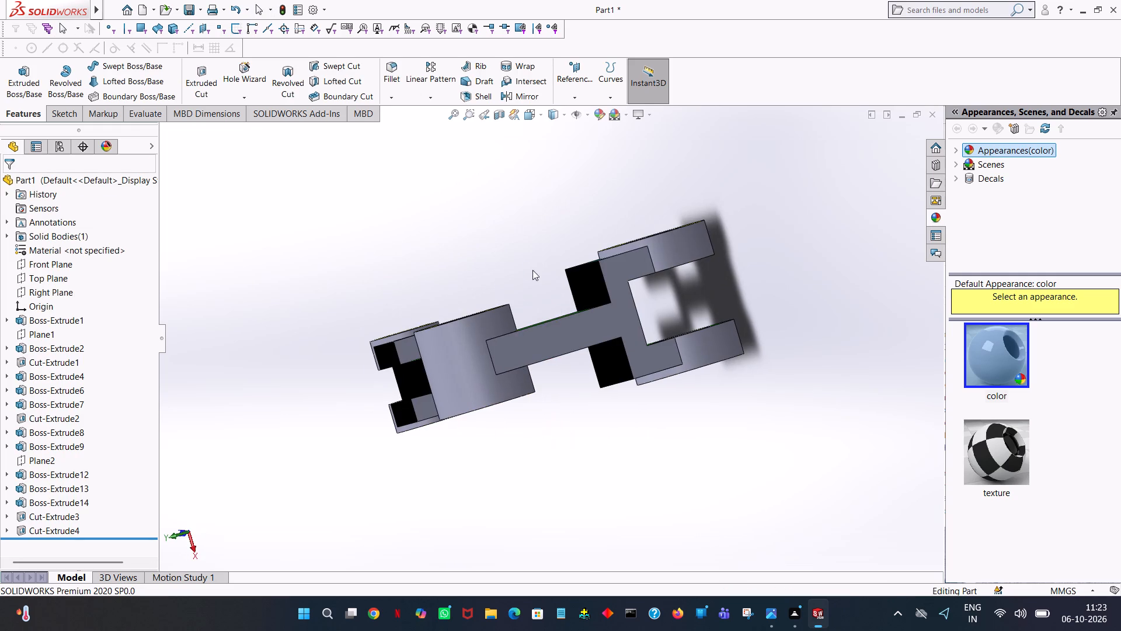
{"action": "left_click", "coordinate": [568, 323]}
{"action": "left_click", "coordinate": [690, 268]}
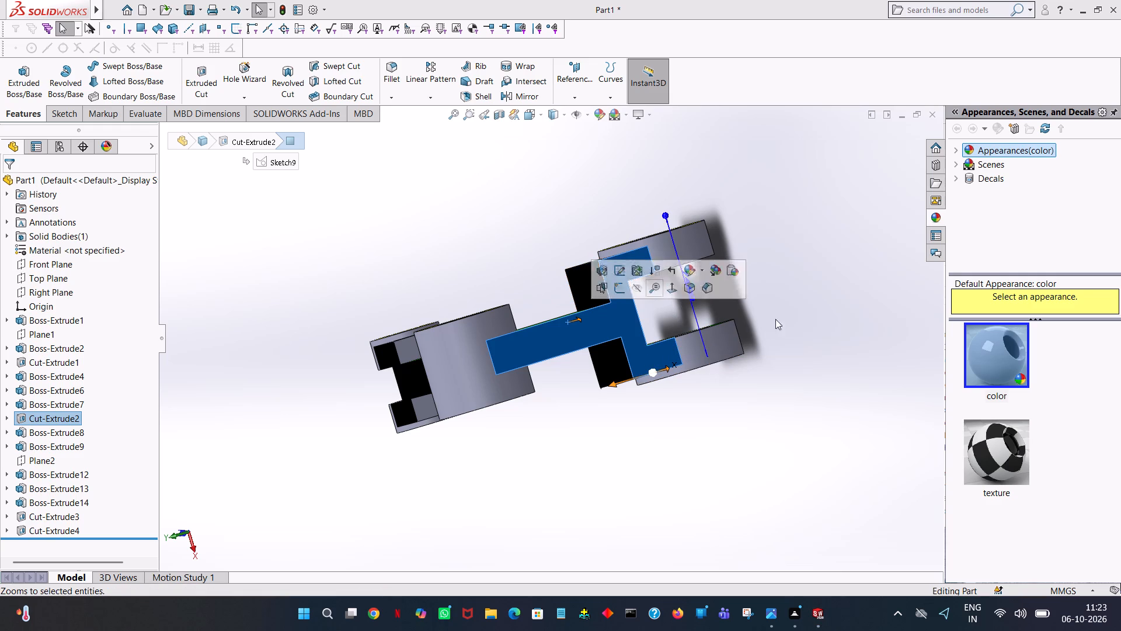
{"action": "right_click", "coordinate": [556, 330]}
{"action": "left_click", "coordinate": [658, 290]}
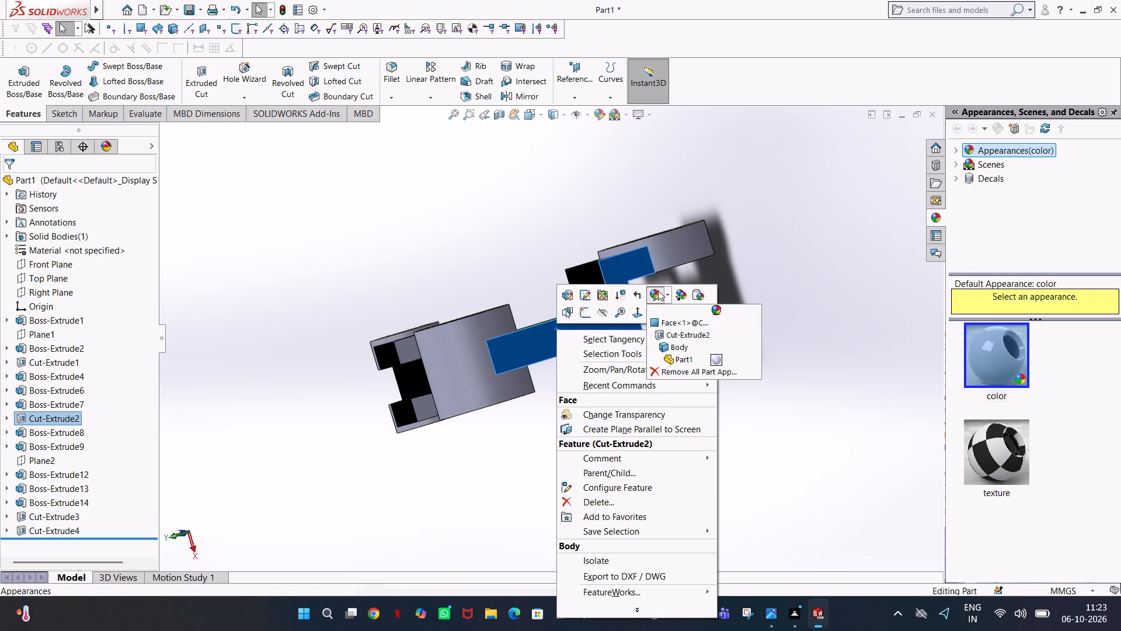
{"action": "left_click", "coordinate": [712, 323]}
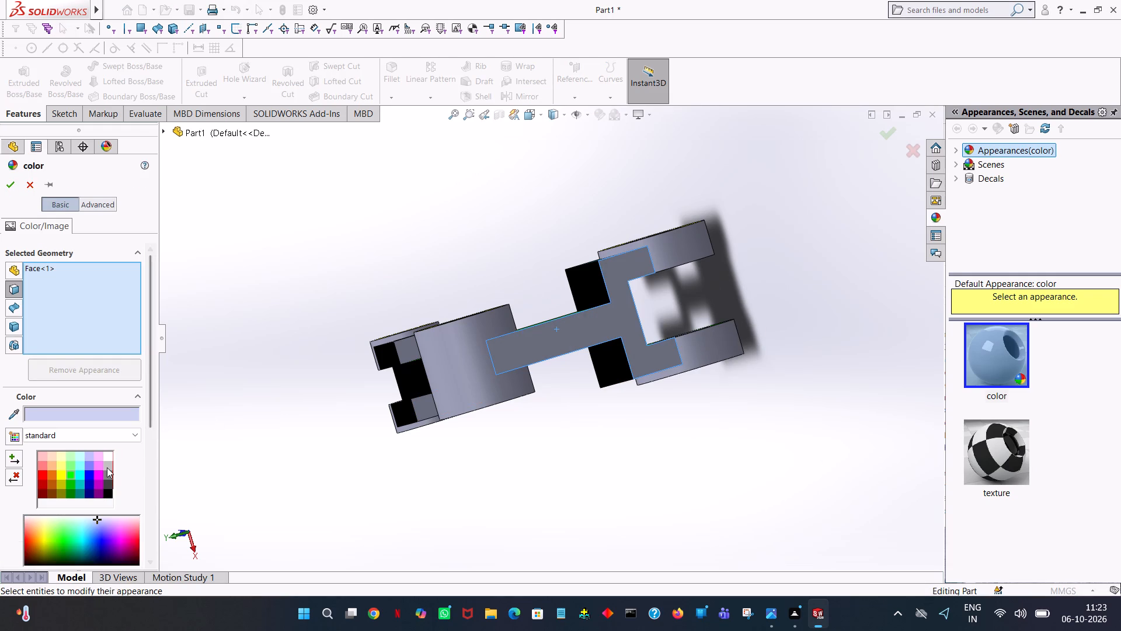
{"action": "left_click", "coordinate": [98, 470]}
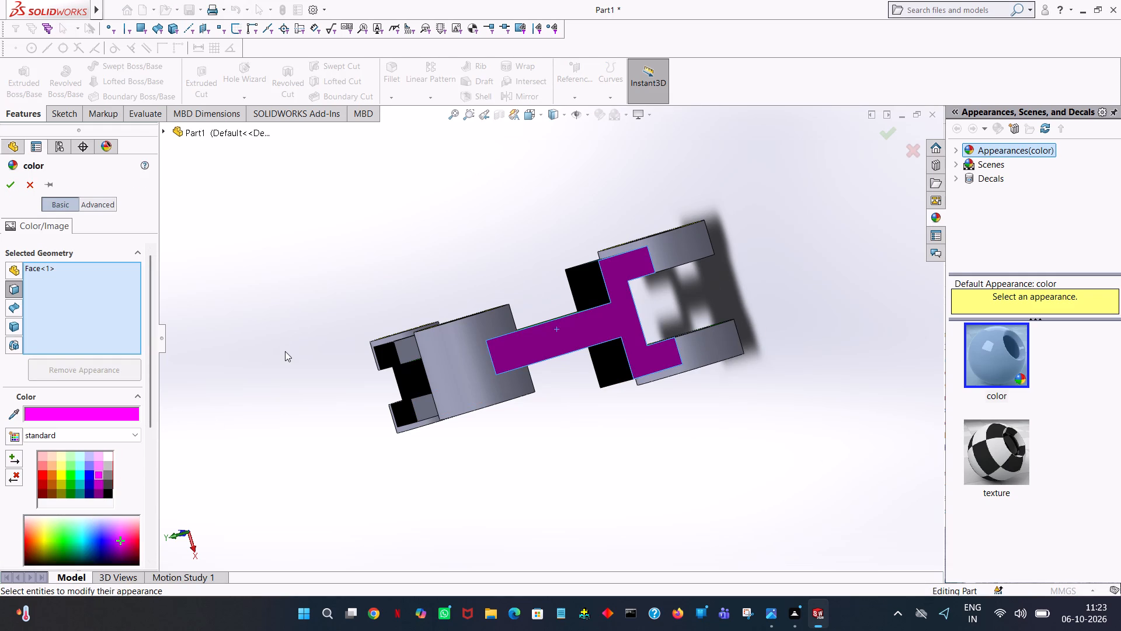
Add the opposite fork-shaped edge face of the lower arm to the magenta selection and accept the colour.
{"action": "middle_click_drag", "start_coordinate": [291, 352], "coordinate": [320, 204]}
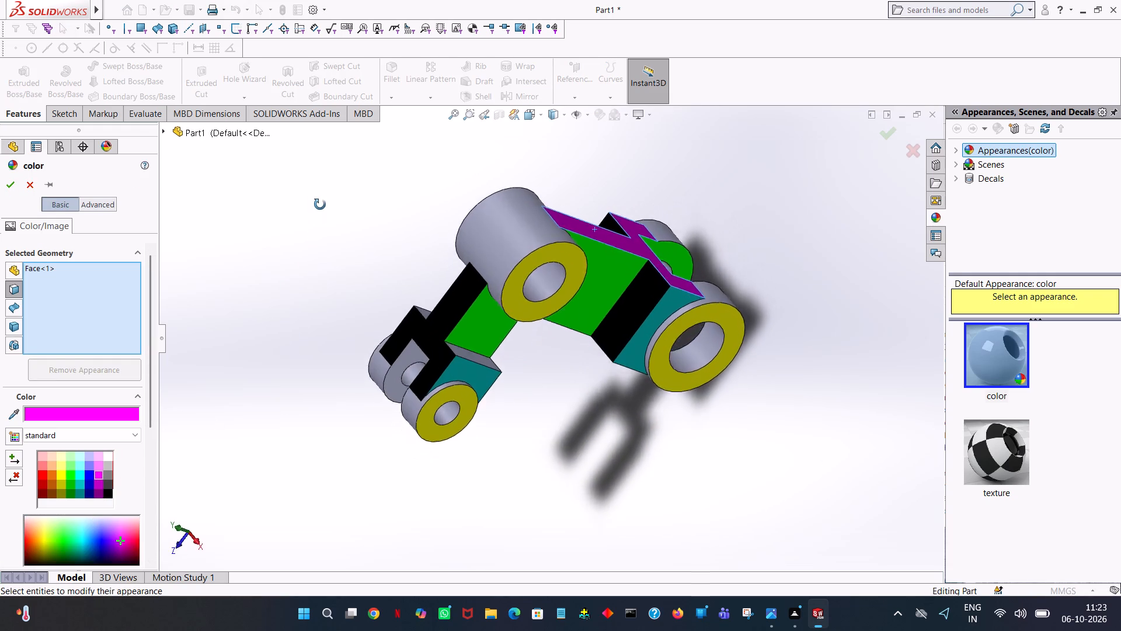
{"action": "middle_click_drag", "start_coordinate": [320, 204], "coordinate": [268, 257]}
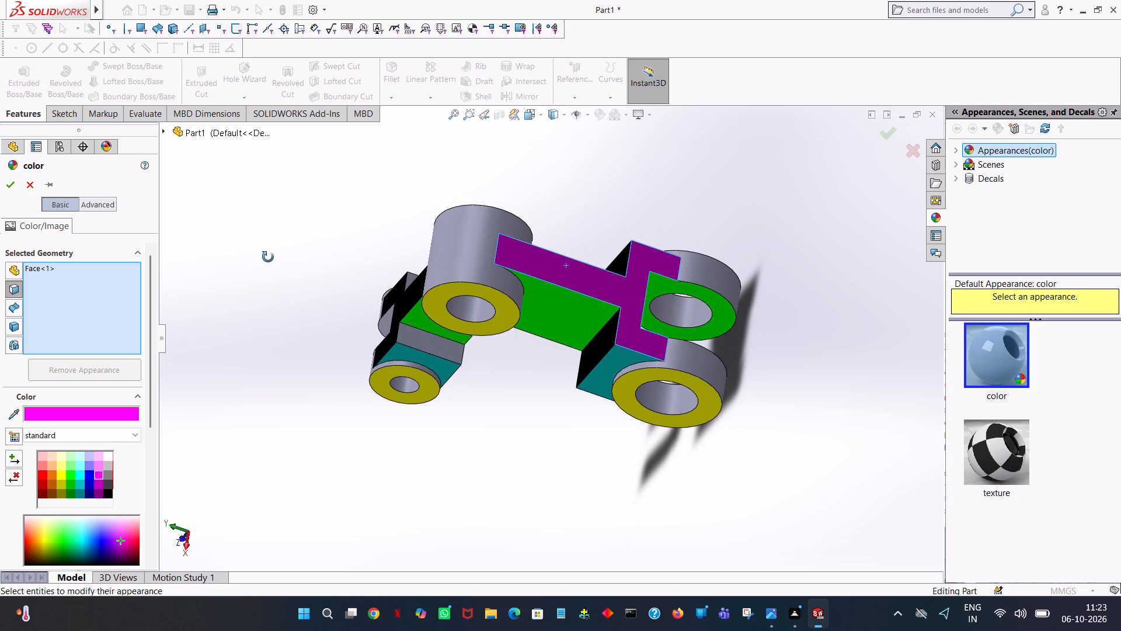
{"action": "middle_click_drag", "start_coordinate": [268, 257], "coordinate": [434, 301]}
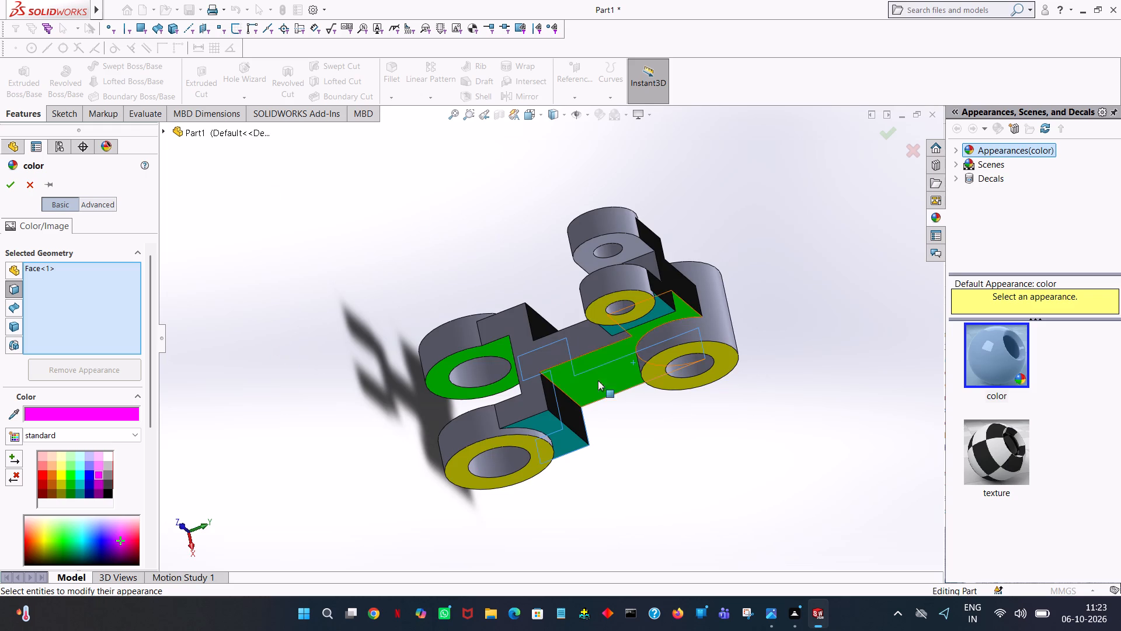
{"action": "middle_click_drag", "start_coordinate": [615, 337], "coordinate": [642, 455]}
{"action": "middle_click_drag", "start_coordinate": [642, 455], "coordinate": [636, 375]}
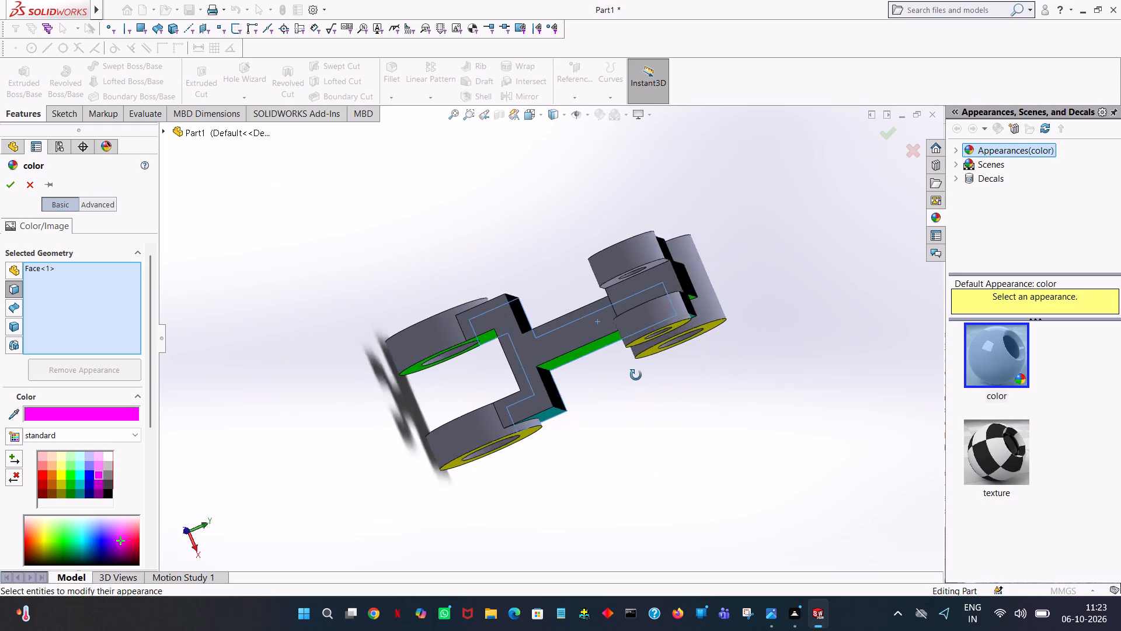
{"action": "middle_click_drag", "start_coordinate": [636, 375], "coordinate": [692, 333]}
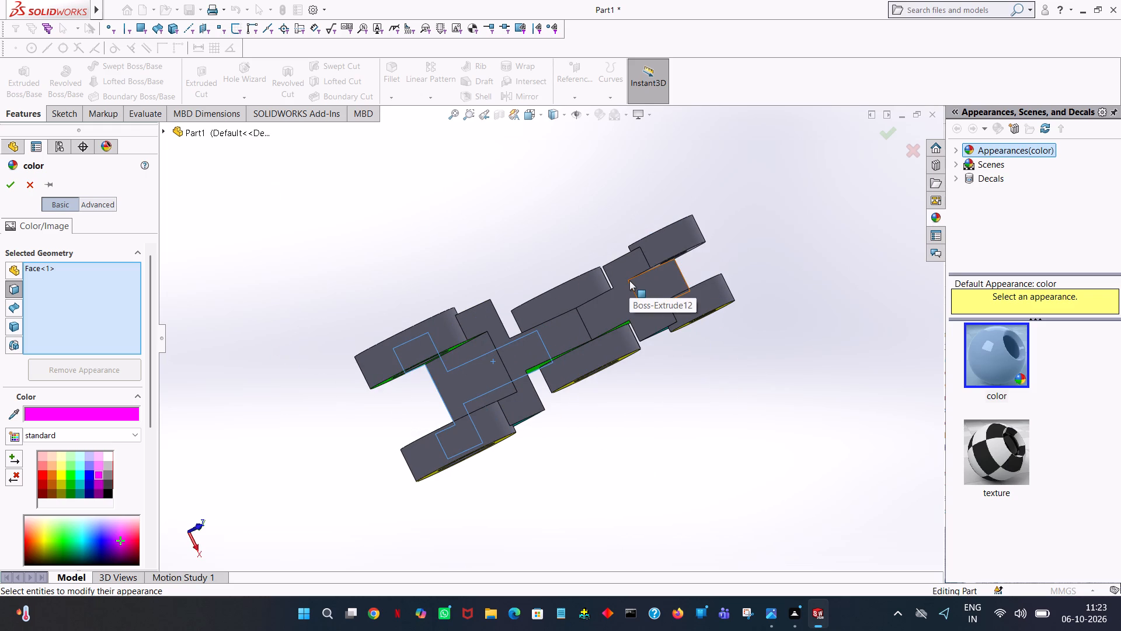
{"action": "middle_click_drag", "start_coordinate": [629, 280], "coordinate": [631, 281]}
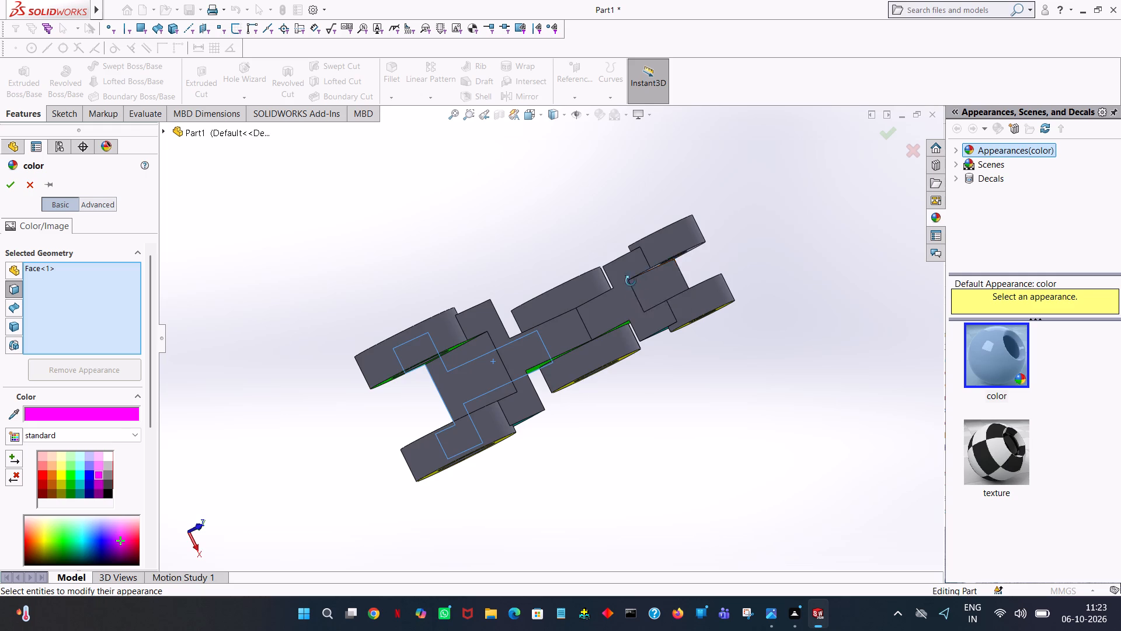
{"action": "middle_click_drag", "start_coordinate": [631, 281], "coordinate": [653, 330]}
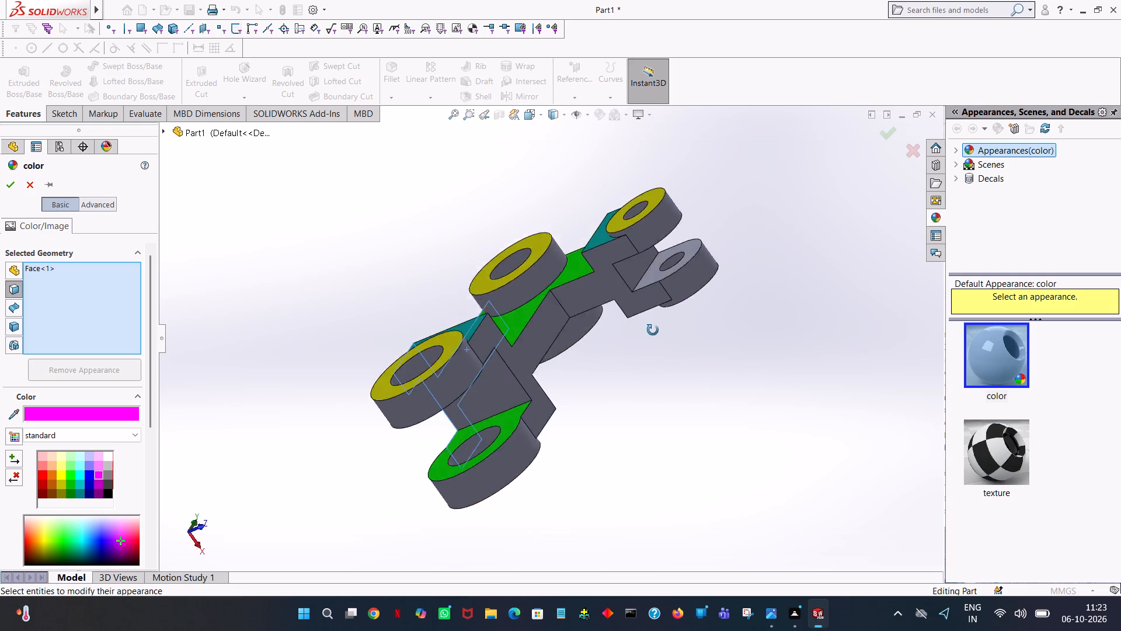
{"action": "middle_click_drag", "start_coordinate": [653, 330], "coordinate": [867, 325]}
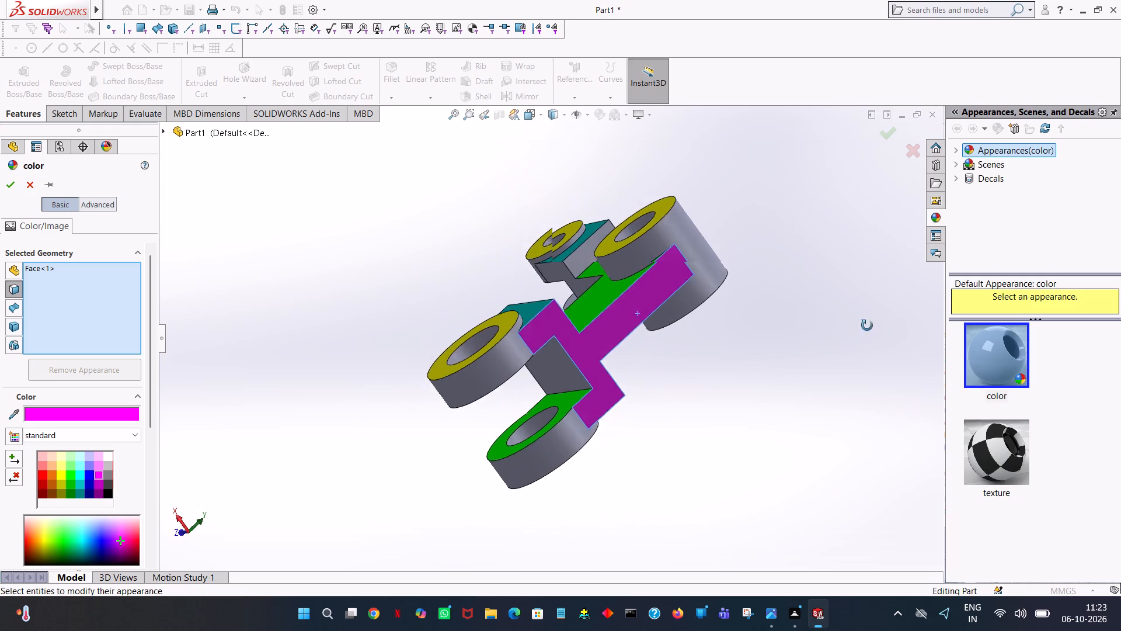
{"action": "middle_click_drag", "start_coordinate": [867, 325], "coordinate": [819, 293]}
{"action": "middle_click_drag", "start_coordinate": [654, 360], "coordinate": [713, 394]}
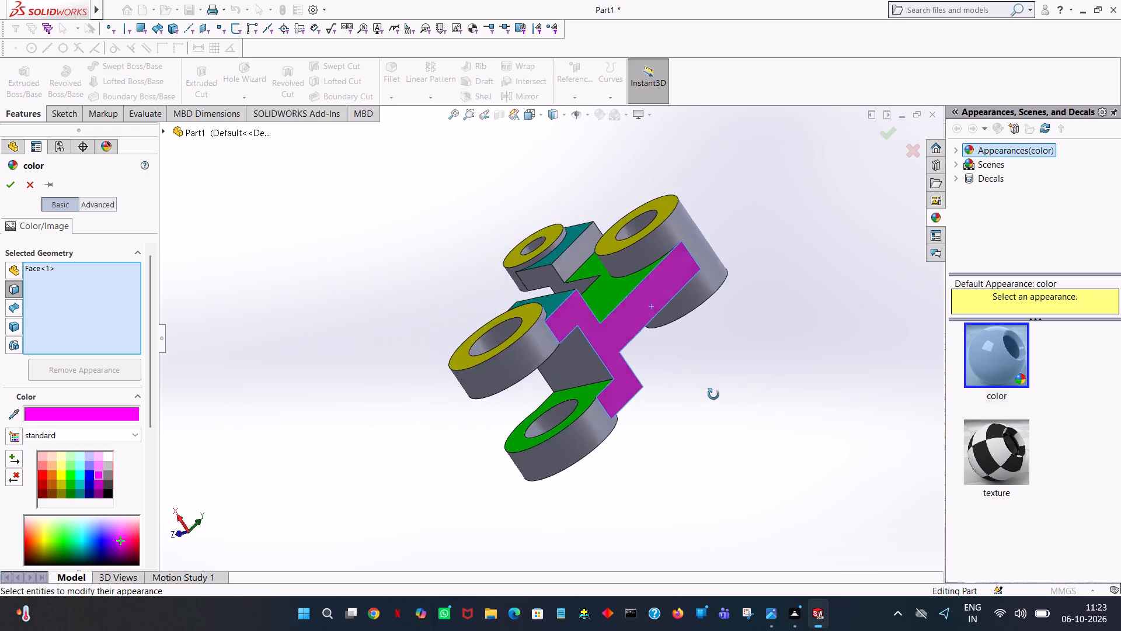
{"action": "middle_click_drag", "start_coordinate": [713, 394], "coordinate": [887, 373]}
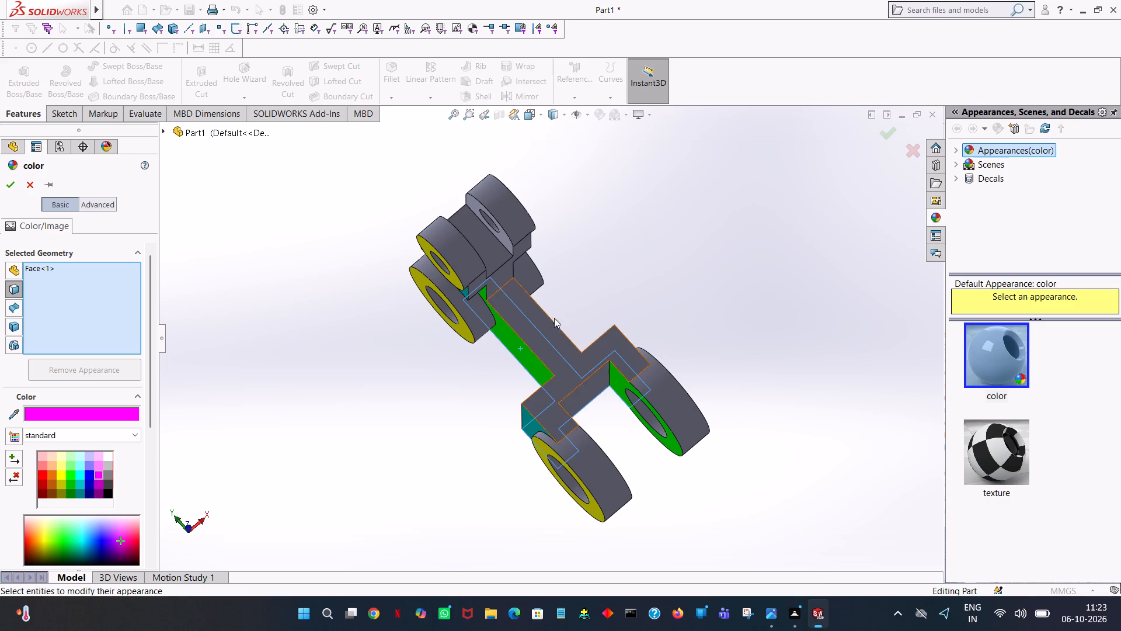
{"action": "left_click", "coordinate": [556, 349]}
{"action": "left_click", "coordinate": [9, 192]}
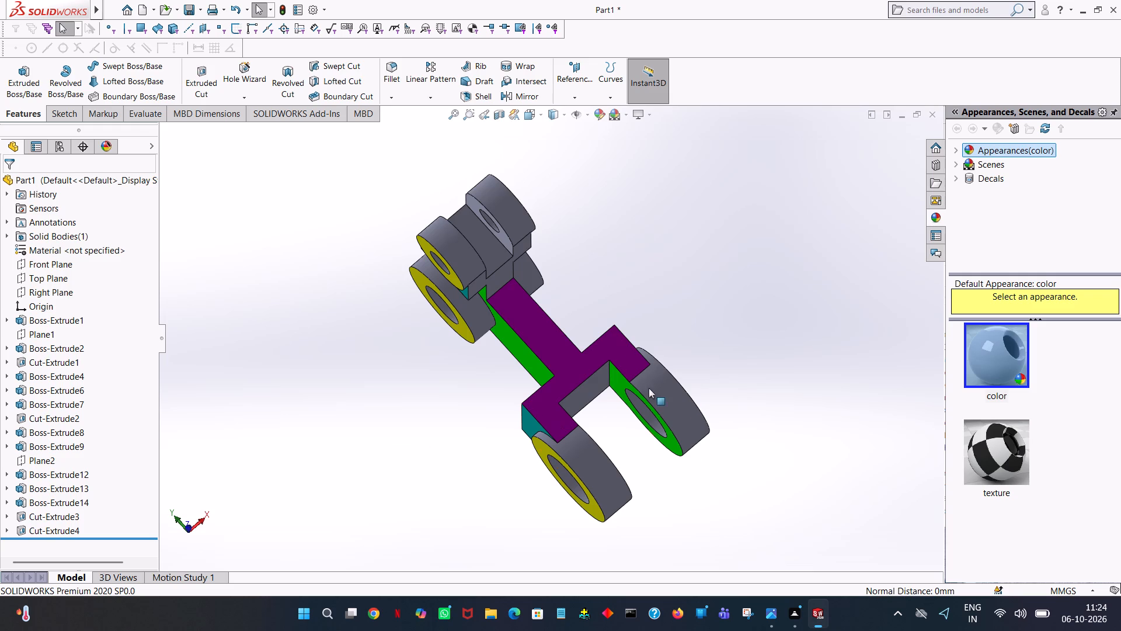
{"action": "middle_click_drag", "start_coordinate": [657, 338], "coordinate": [512, 373]}
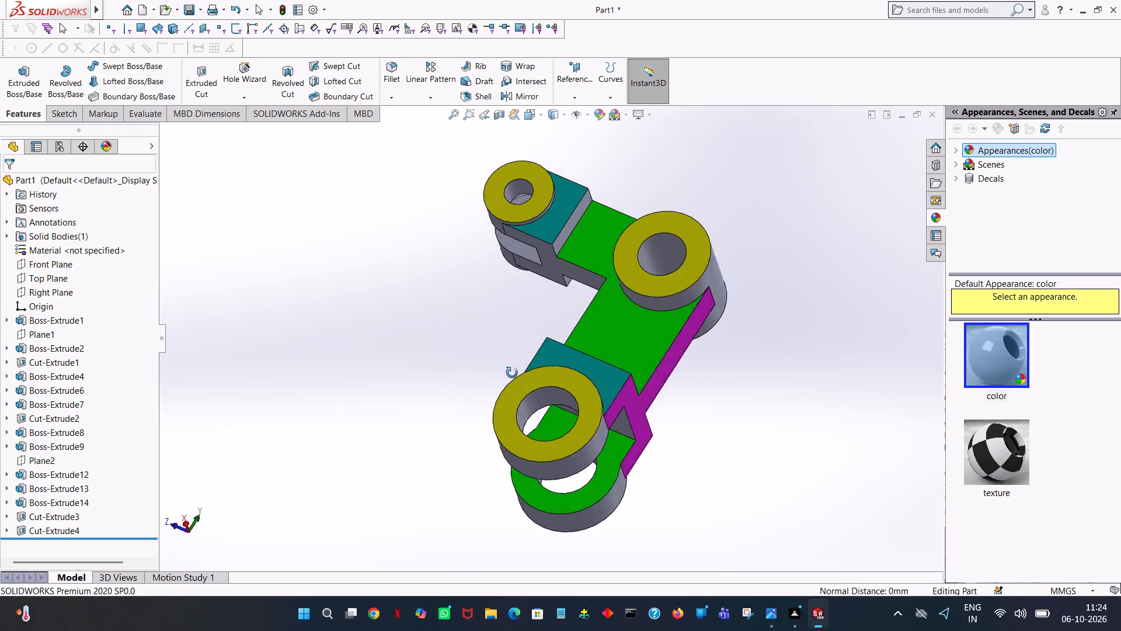
Colour the outer cylindrical faces of both lower clevis lugs dark red.
{"action": "middle_click_drag", "start_coordinate": [512, 373], "coordinate": [426, 306]}
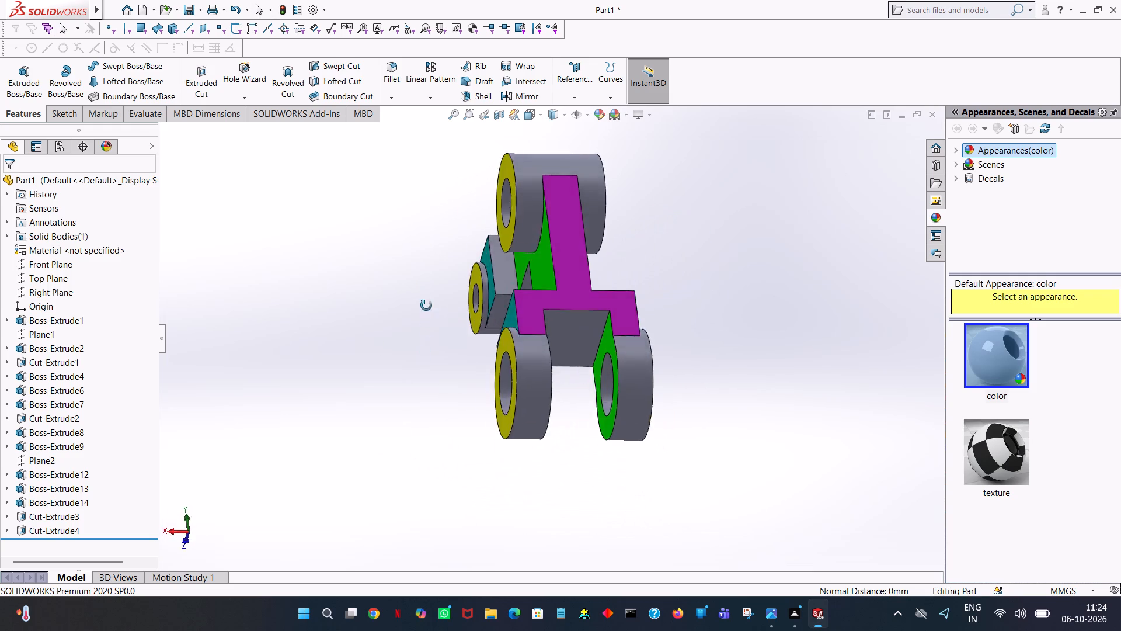
{"action": "middle_click_drag", "start_coordinate": [426, 306], "coordinate": [417, 278]}
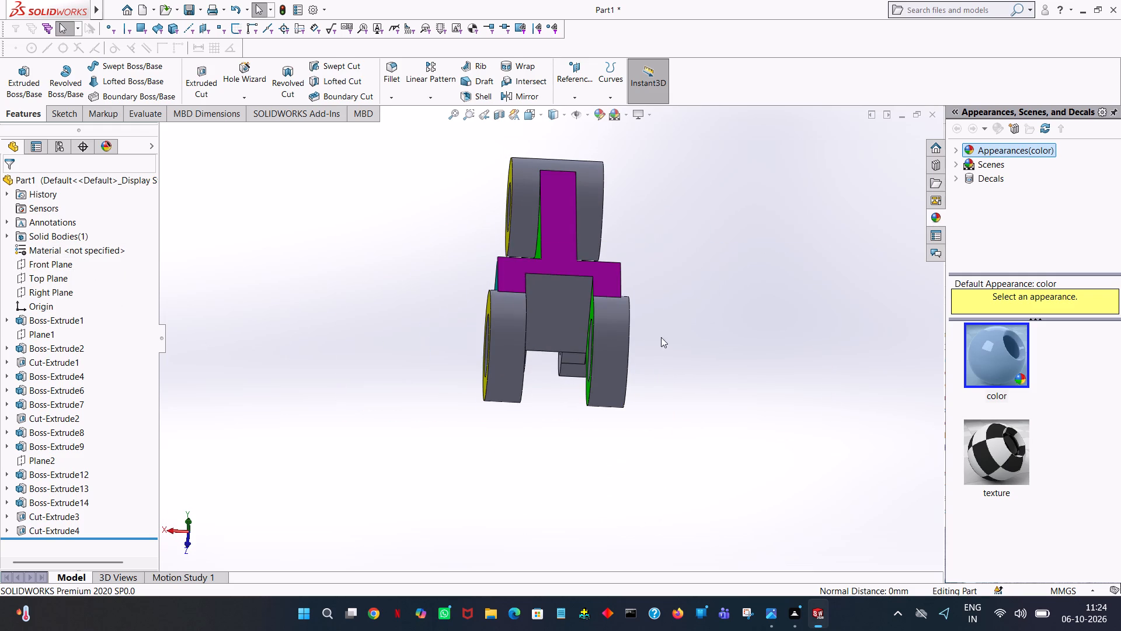
{"action": "left_click", "coordinate": [505, 346]}
{"action": "left_click", "coordinate": [629, 296]}
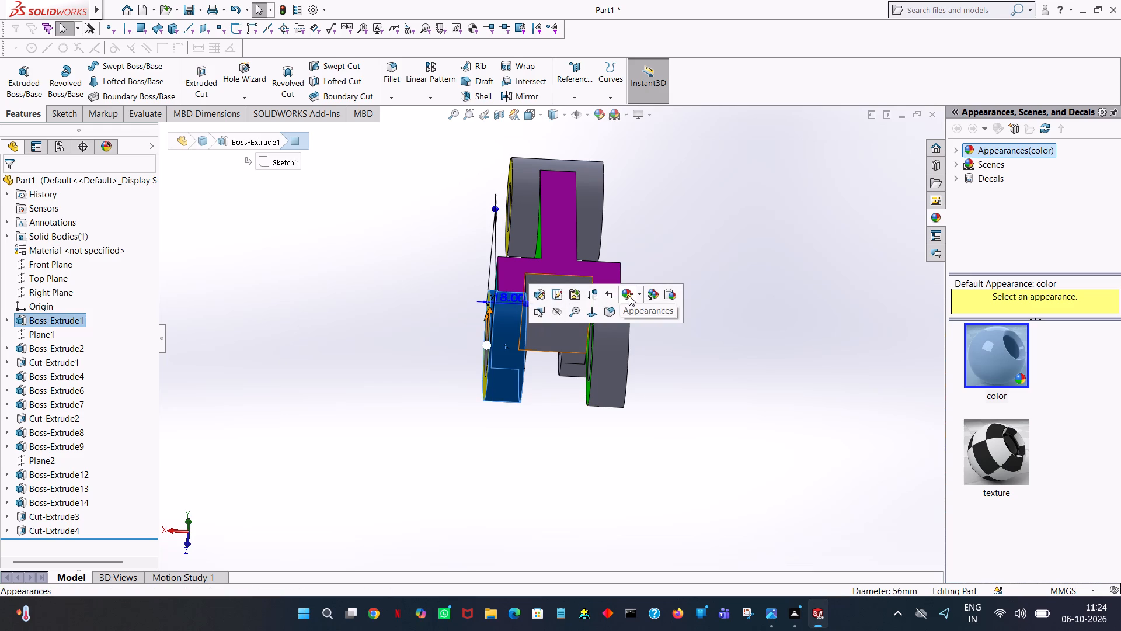
{"action": "left_click", "coordinate": [631, 317]}
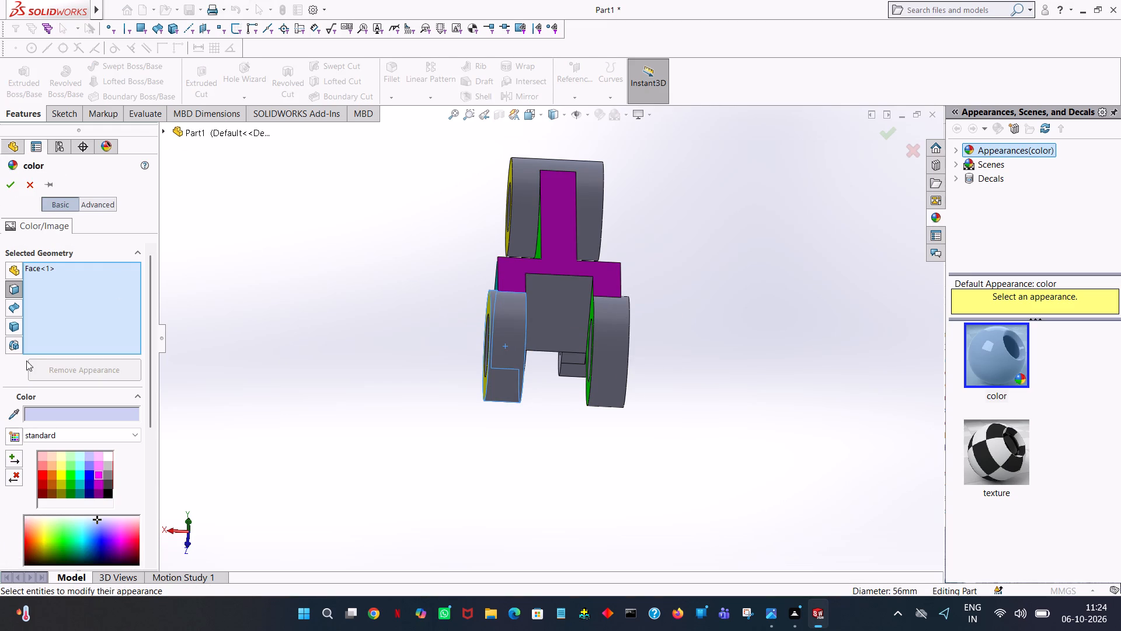
{"action": "left_click", "coordinate": [40, 480]}
{"action": "middle_click_drag", "start_coordinate": [203, 453], "coordinate": [215, 348]}
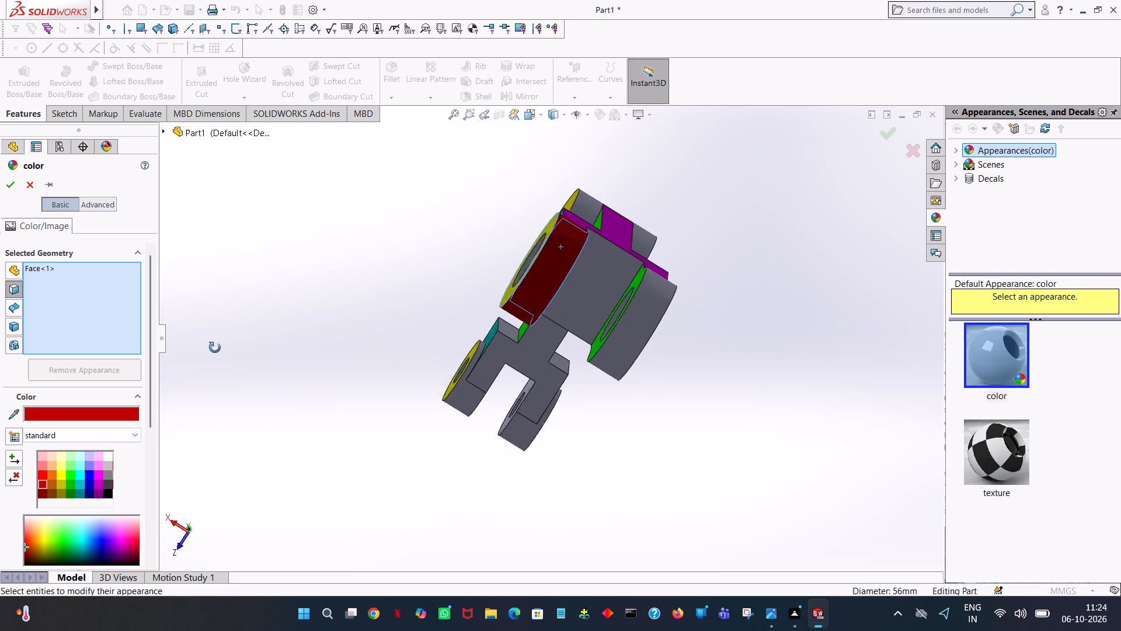
{"action": "middle_click_drag", "start_coordinate": [215, 348], "coordinate": [214, 347]}
{"action": "left_click", "coordinate": [617, 330]}
Add the top hub's outer cylindrical face and both upper clevis lugs' outer rounded faces to the dark red selection and accept the colour.
{"action": "middle_click_drag", "start_coordinate": [688, 341], "coordinate": [738, 387]}
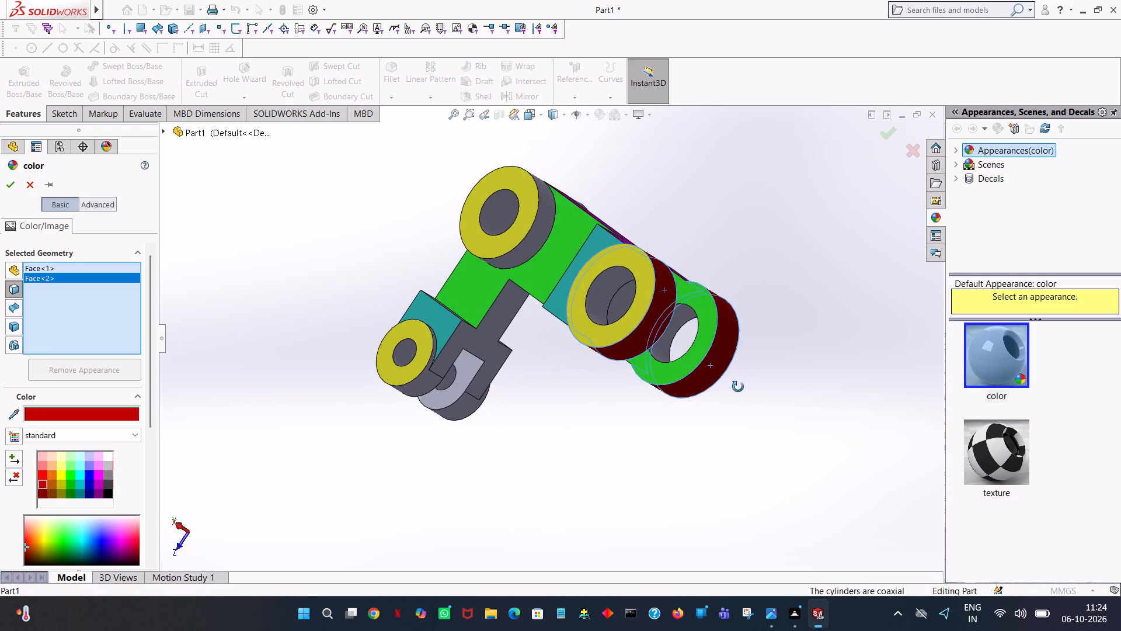
{"action": "middle_click_drag", "start_coordinate": [738, 387], "coordinate": [937, 324]}
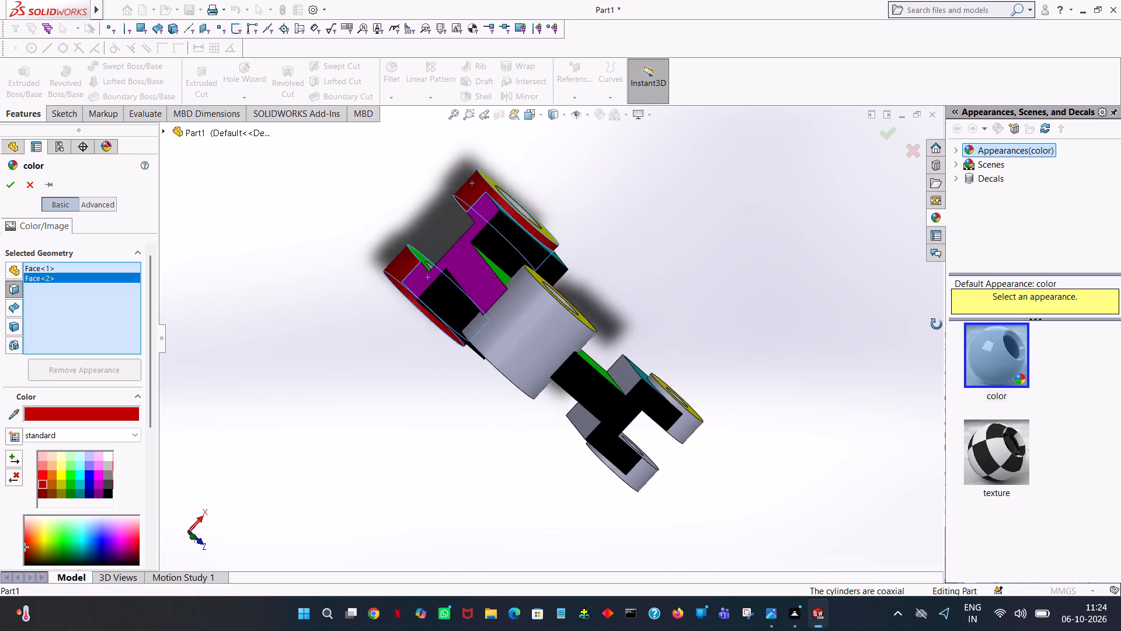
{"action": "middle_click_drag", "start_coordinate": [937, 324], "coordinate": [907, 183]}
{"action": "left_click", "coordinate": [452, 252]}
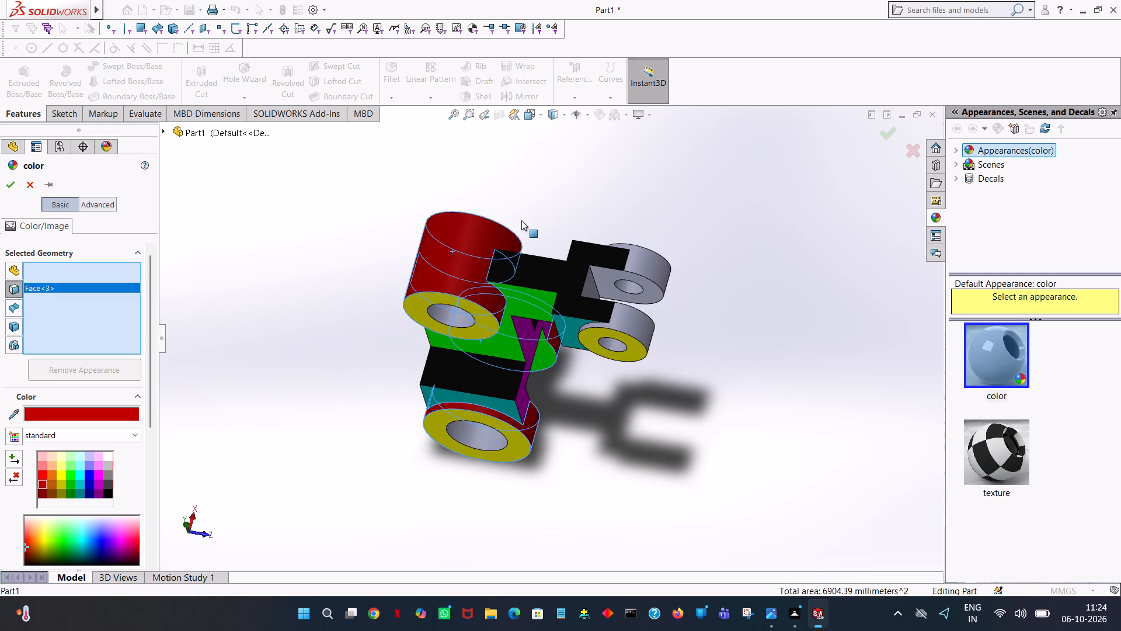
{"action": "middle_click_drag", "start_coordinate": [521, 220], "coordinate": [617, 165]}
{"action": "middle_click", "coordinate": [617, 165]}
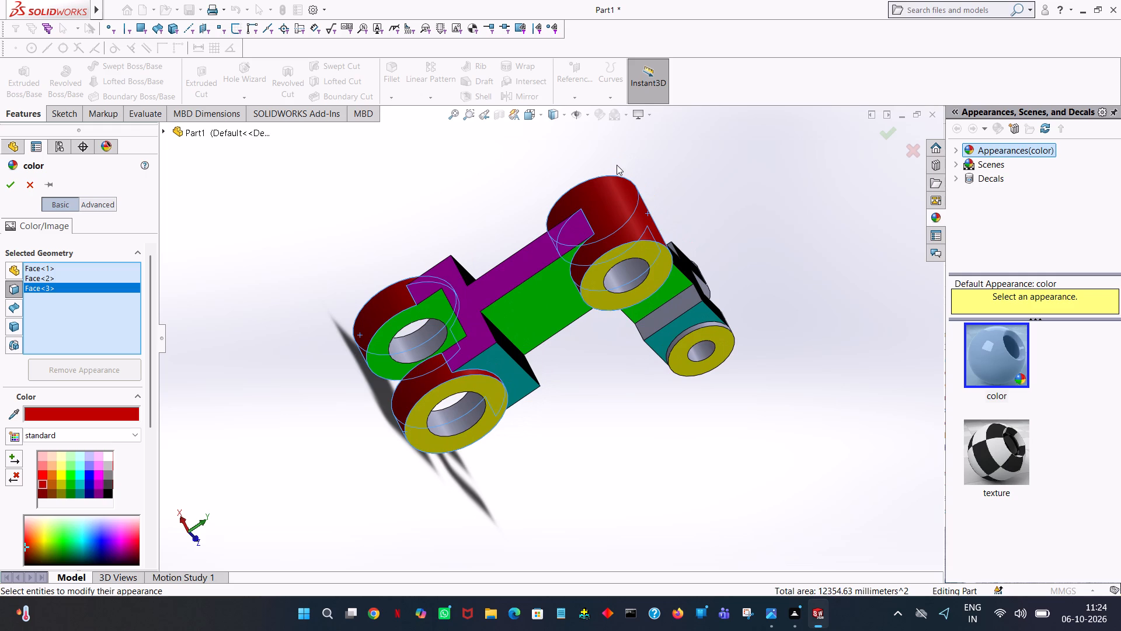
{"action": "middle_click_drag", "start_coordinate": [673, 394], "coordinate": [548, 382]}
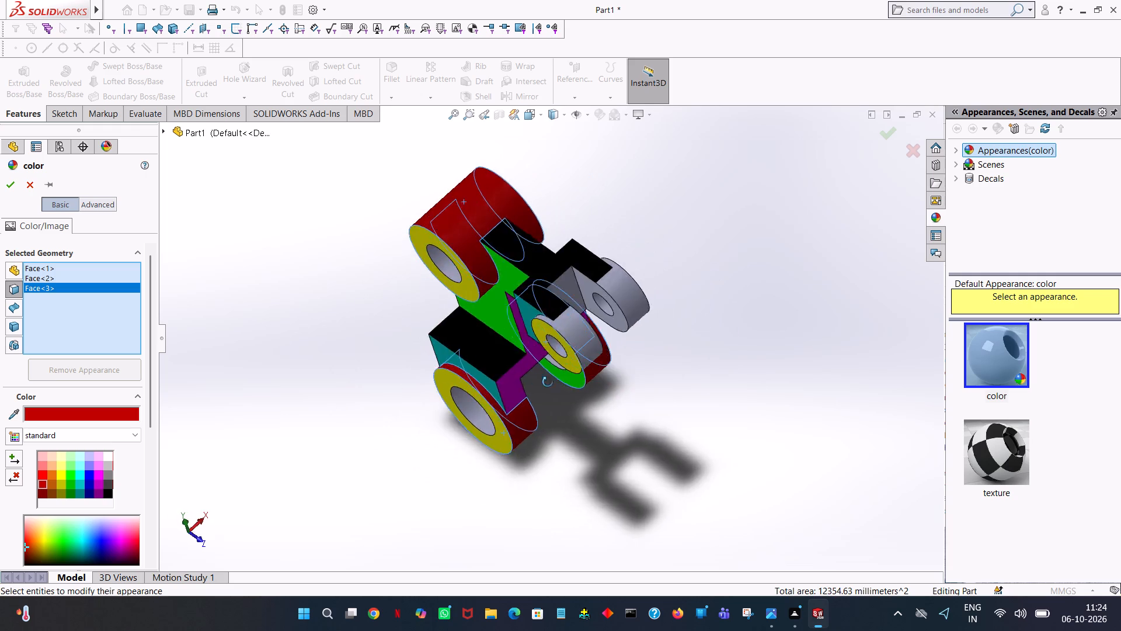
{"action": "middle_click_drag", "start_coordinate": [548, 382], "coordinate": [490, 339]}
{"action": "left_click", "coordinate": [462, 312]}
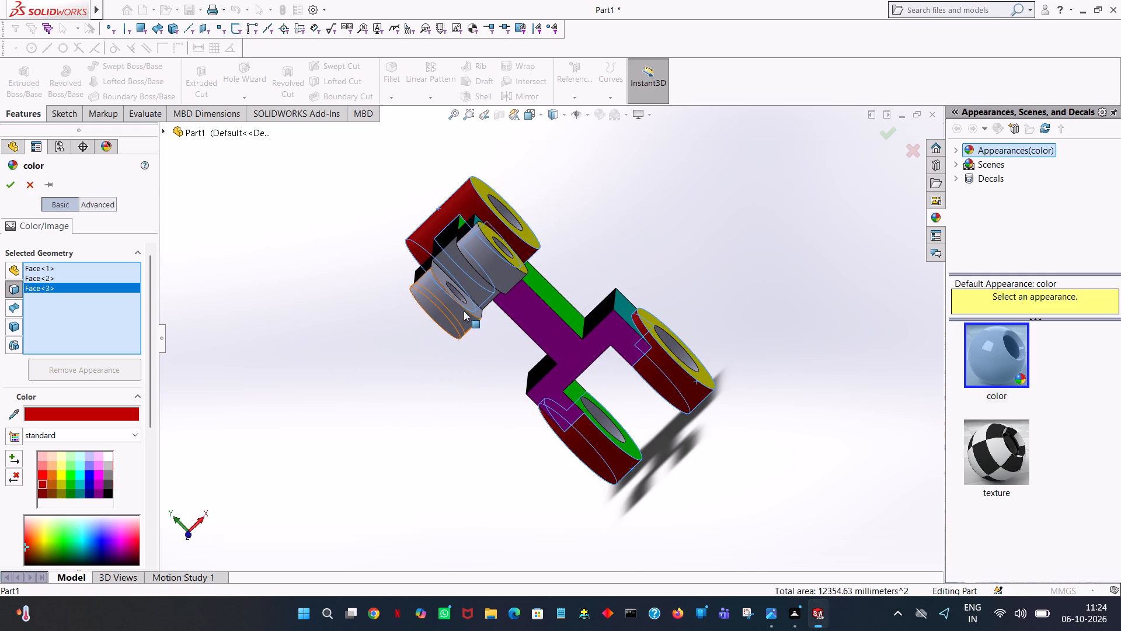
{"action": "left_click", "coordinate": [496, 259]}
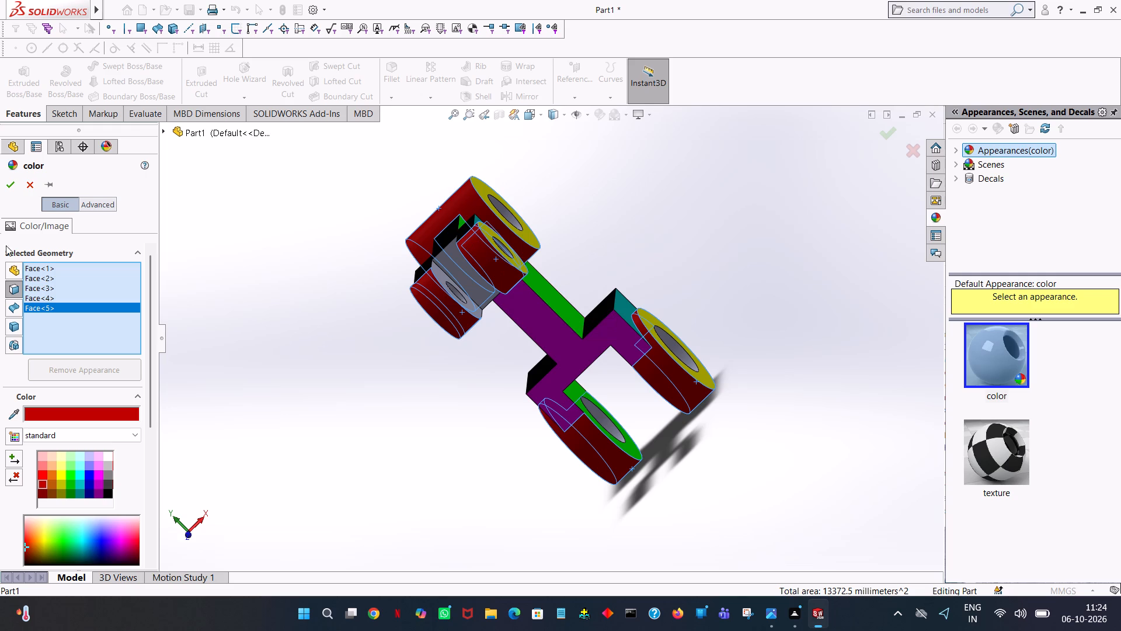
{"action": "left_click", "coordinate": [9, 188]}
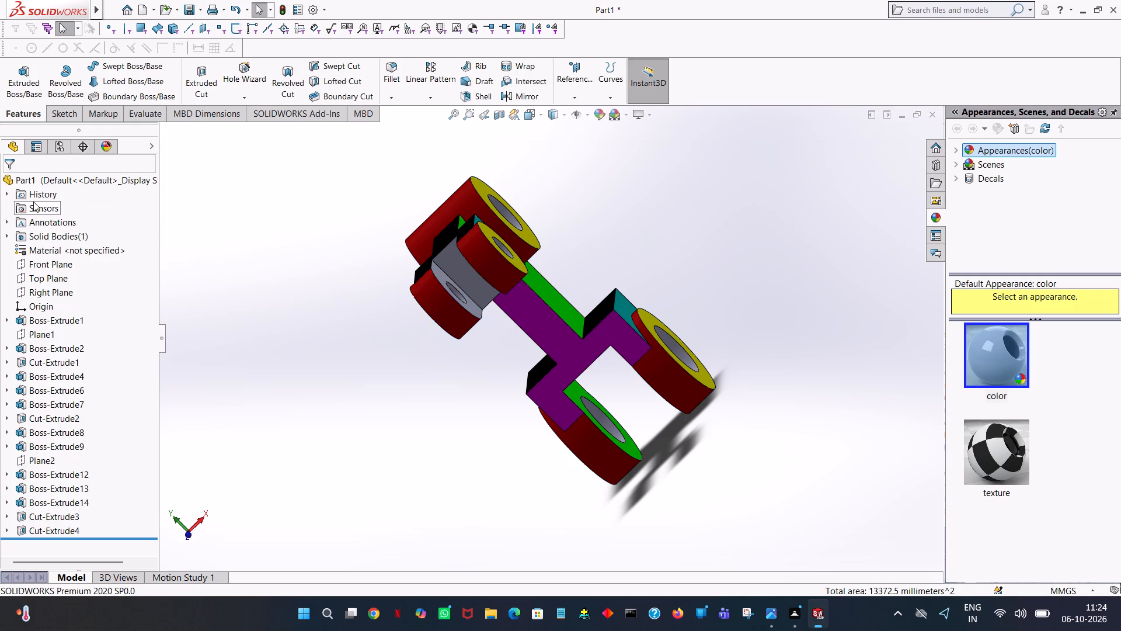
Colour the fork-shaped underside face of the upper arm and the inner end face of the upper clevis slot yellow.
{"action": "middle_click_drag", "start_coordinate": [644, 242], "coordinate": [677, 251]}
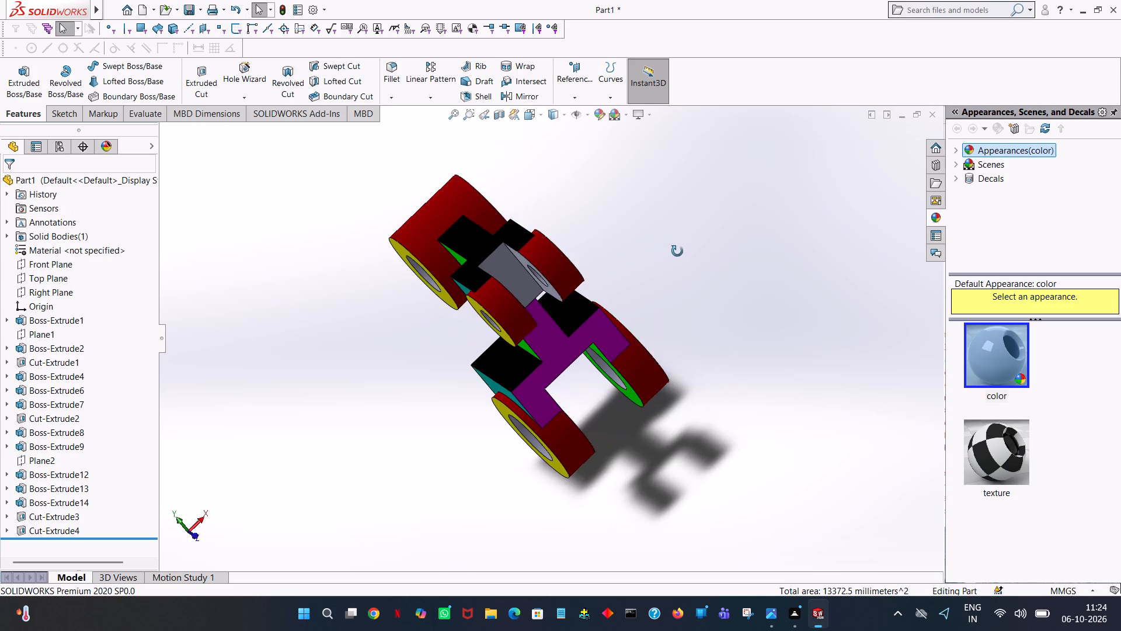
{"action": "middle_click_drag", "start_coordinate": [677, 251], "coordinate": [669, 300]}
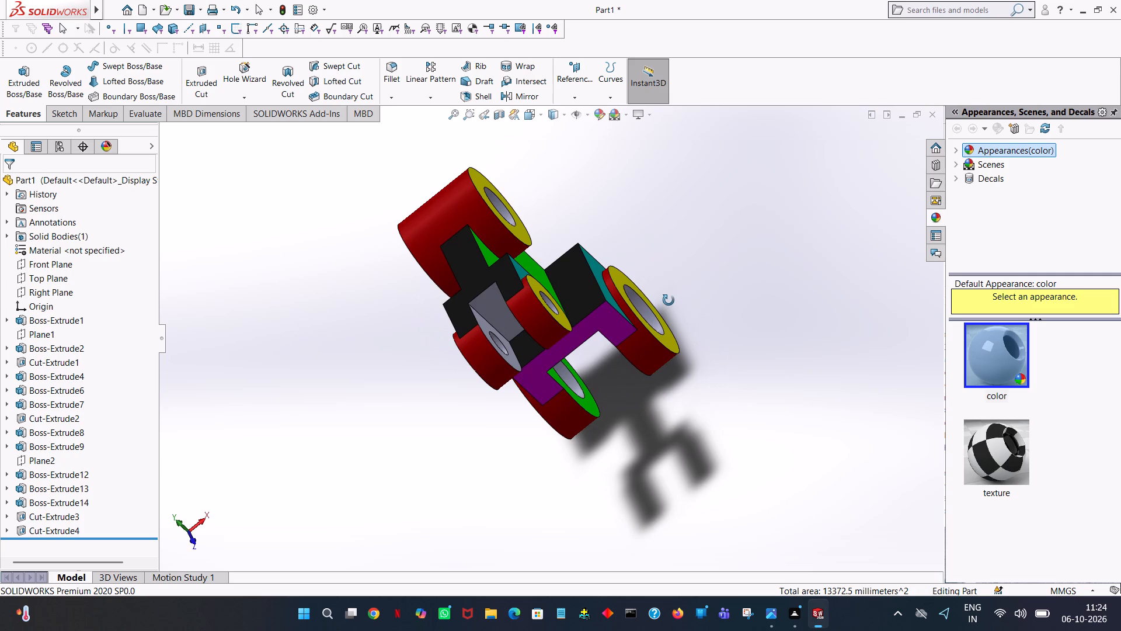
{"action": "middle_click_drag", "start_coordinate": [669, 300], "coordinate": [713, 311]}
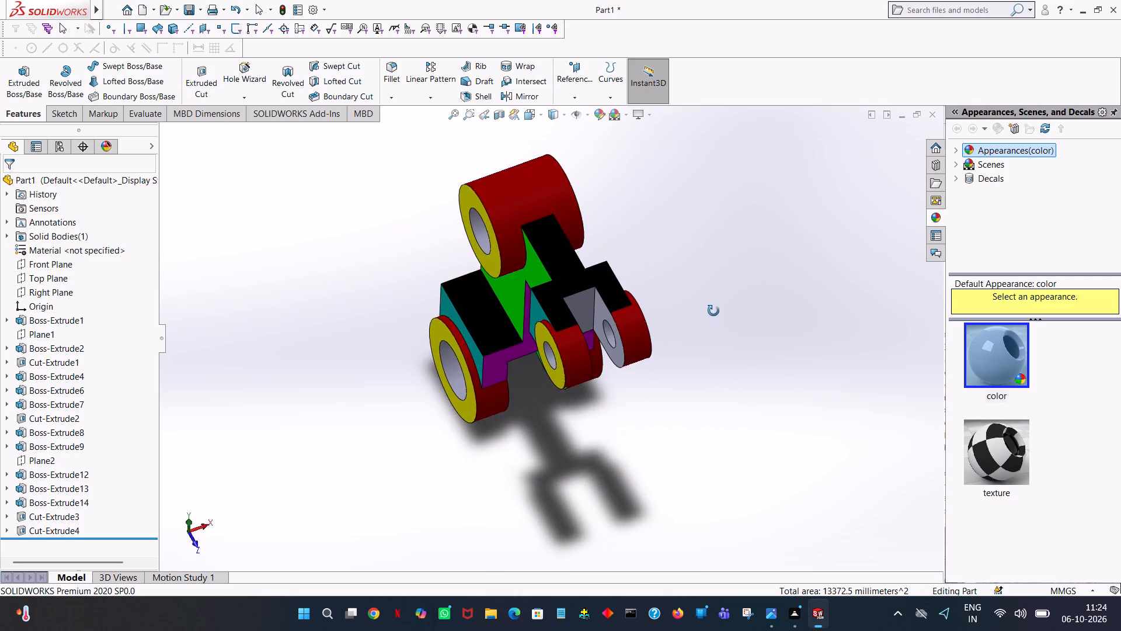
{"action": "middle_click_drag", "start_coordinate": [713, 311], "coordinate": [713, 115]}
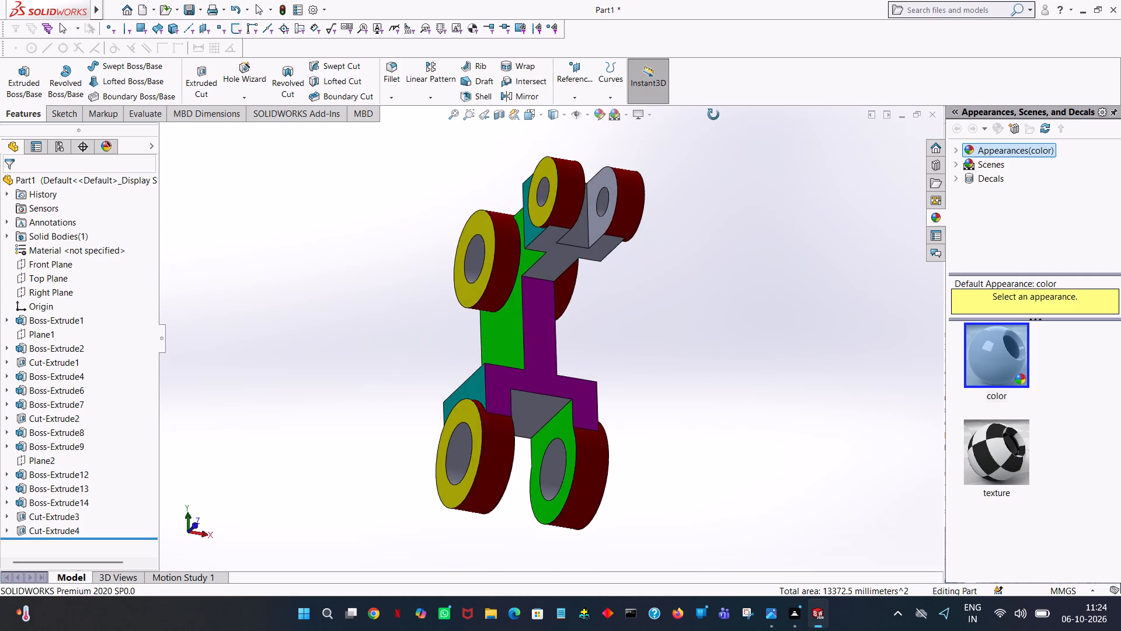
{"action": "middle_click_drag", "start_coordinate": [713, 115], "coordinate": [680, 121]}
{"action": "left_click", "coordinate": [569, 263]}
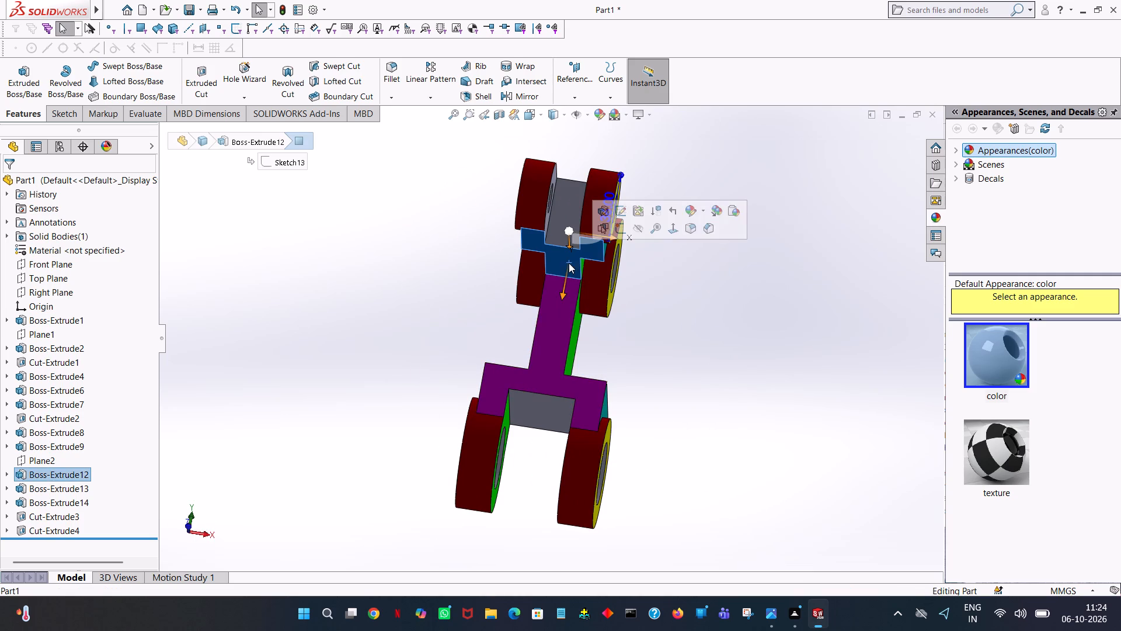
{"action": "left_click", "coordinate": [690, 212]}
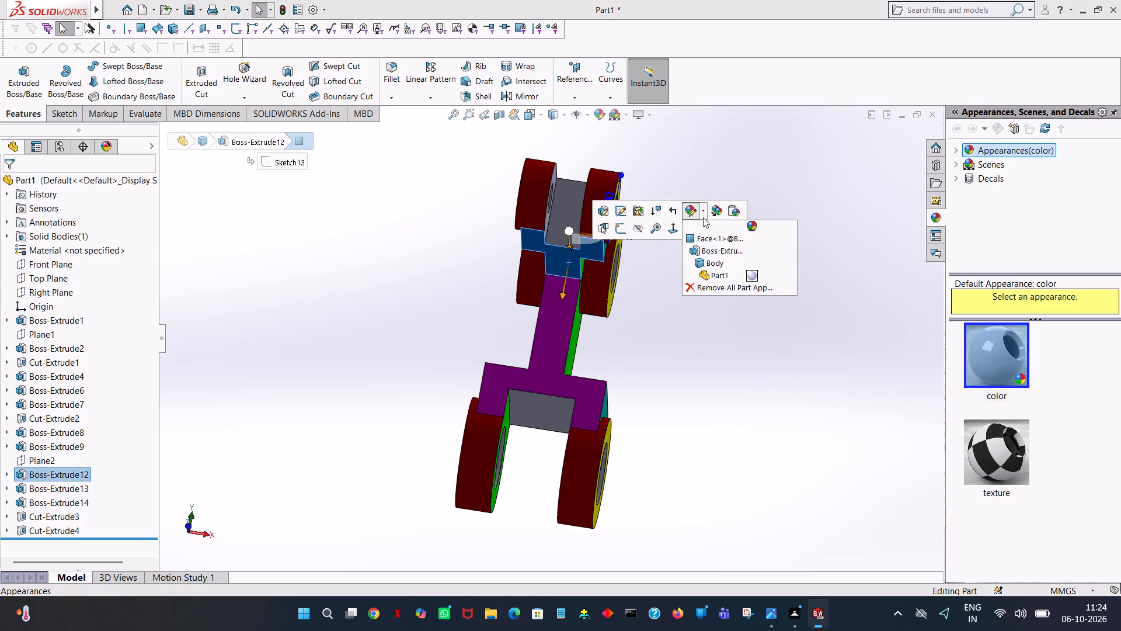
{"action": "left_click", "coordinate": [710, 238]}
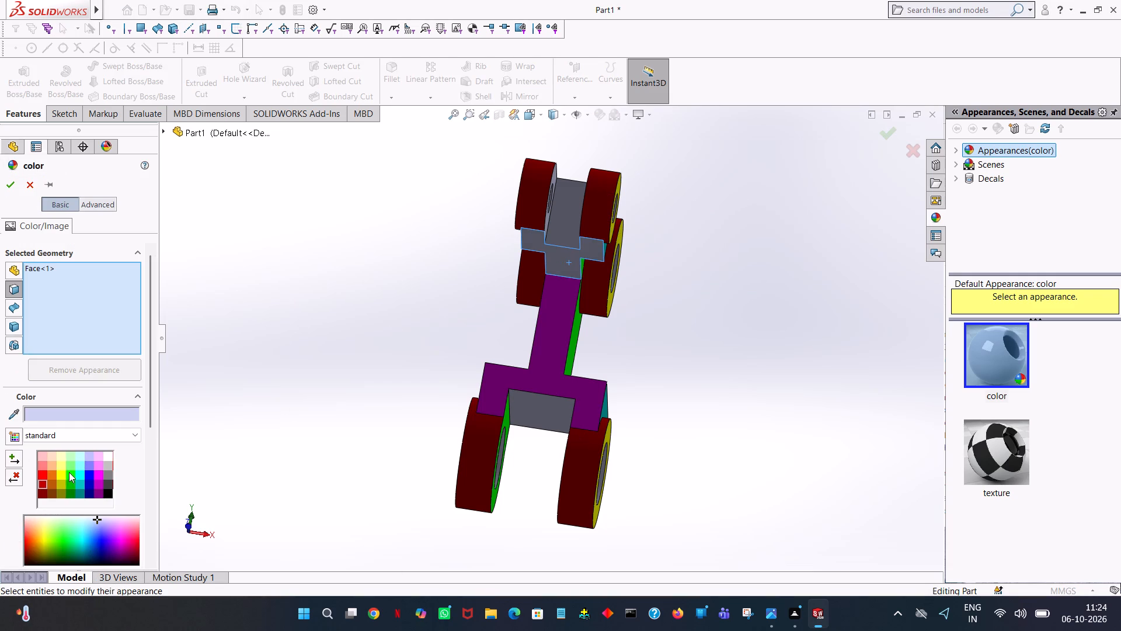
{"action": "left_click", "coordinate": [62, 473]}
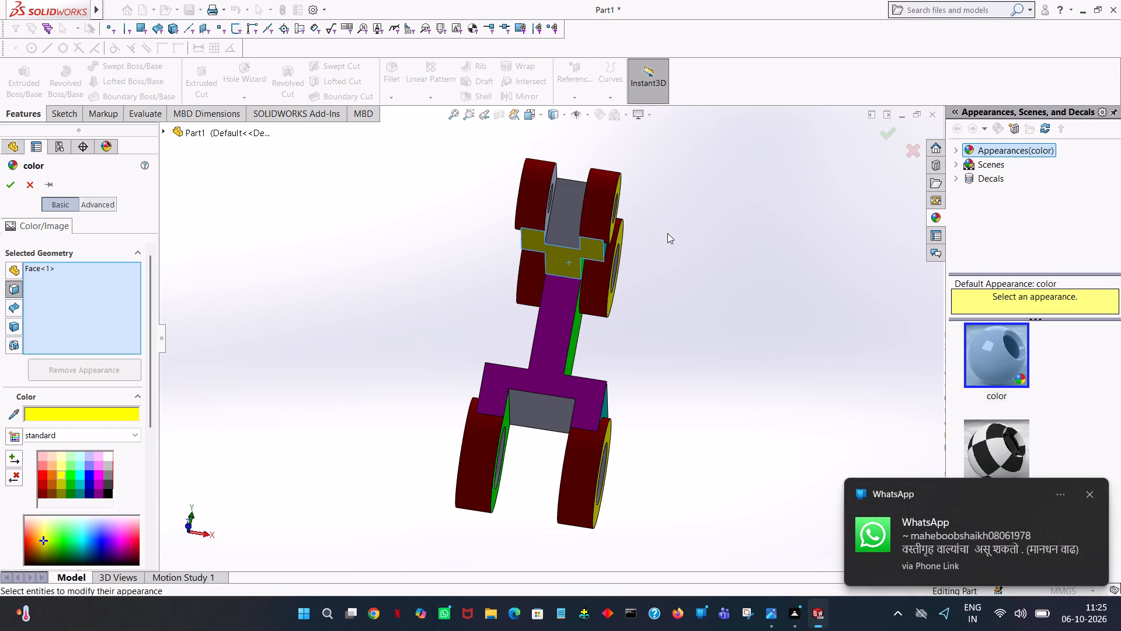
{"action": "middle_click_drag", "start_coordinate": [670, 232], "coordinate": [688, 324]}
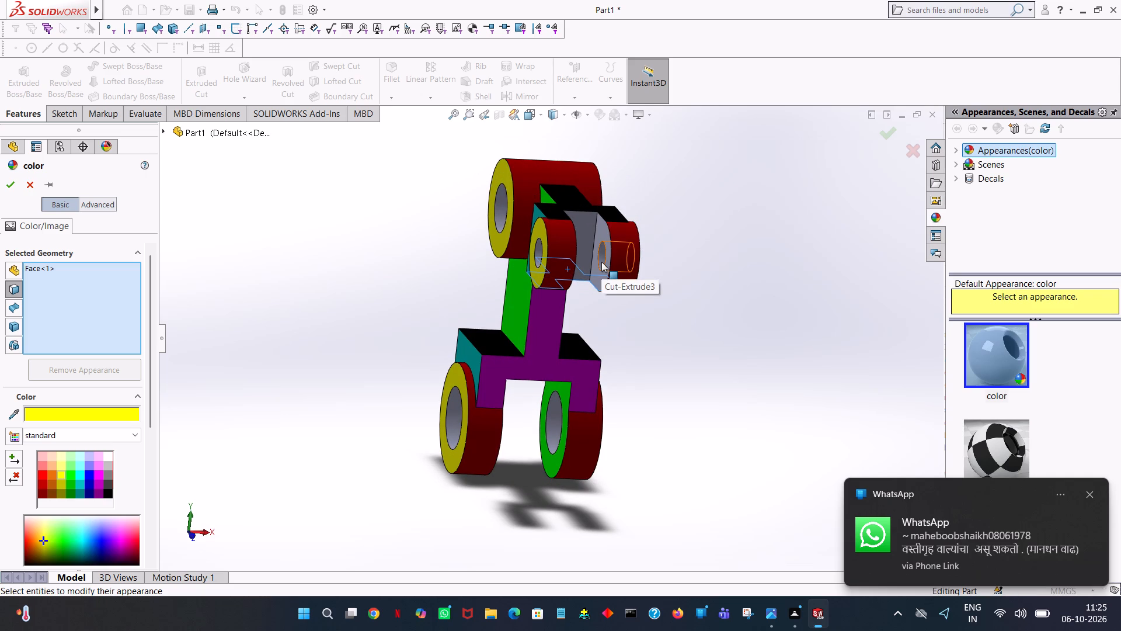
{"action": "left_click", "coordinate": [587, 233]}
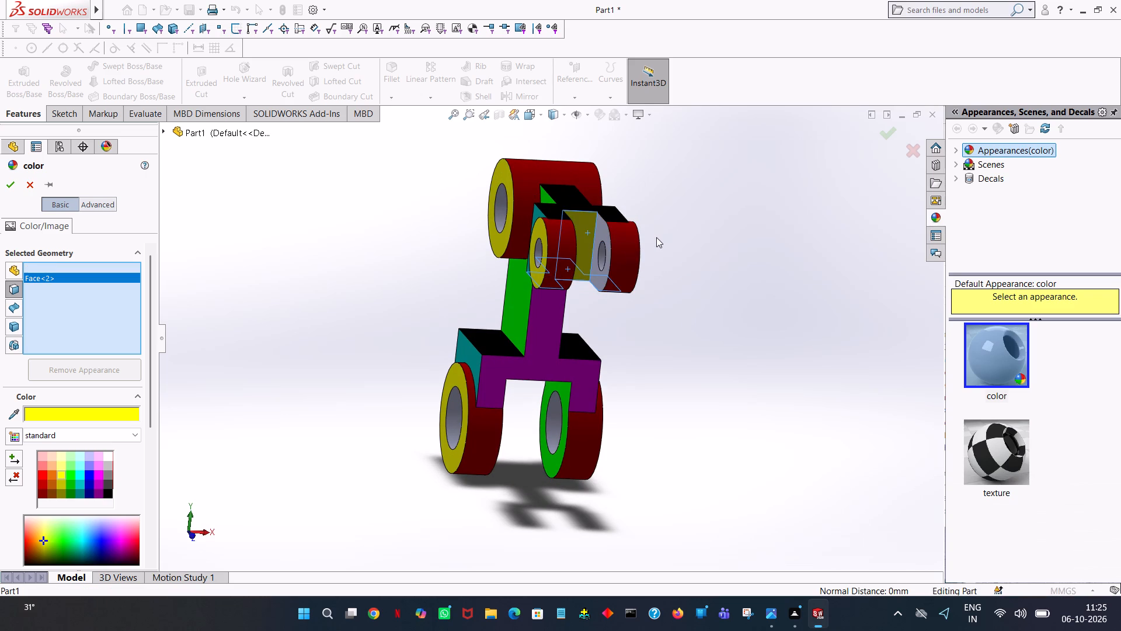
{"action": "middle_click_drag", "start_coordinate": [658, 237], "coordinate": [617, 201]}
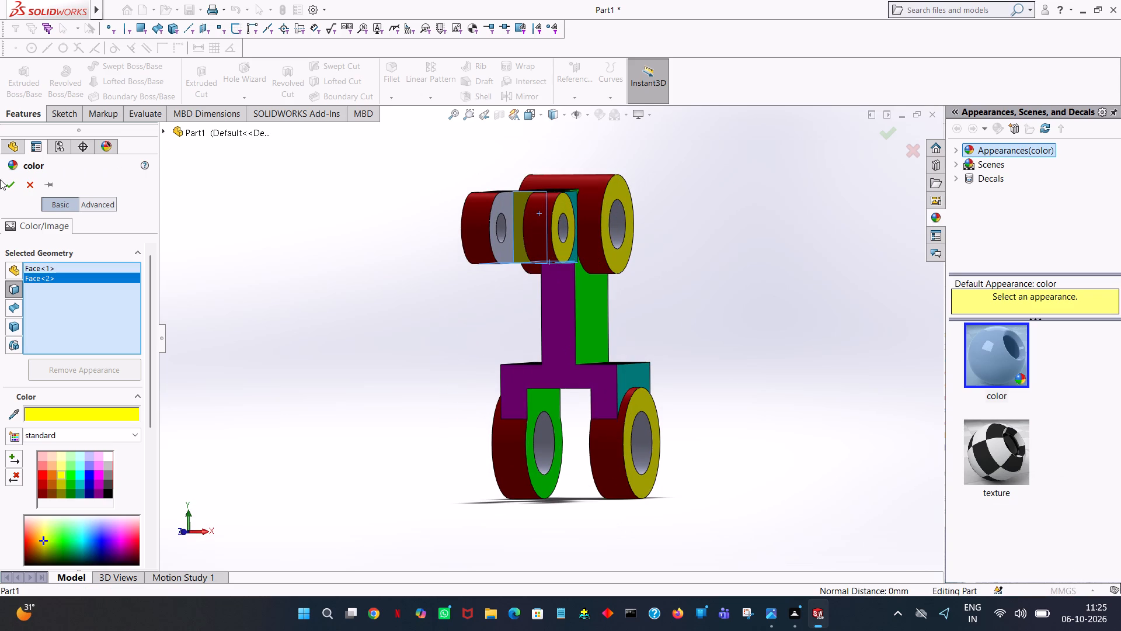
{"action": "left_click", "coordinate": [15, 185]}
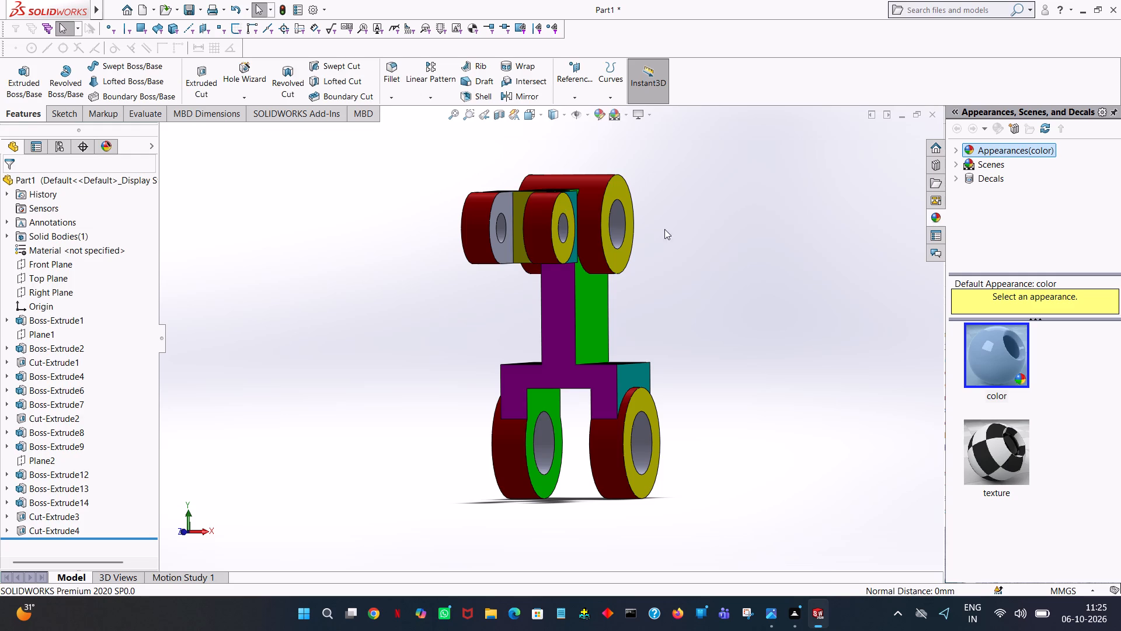
Colour both inner lug faces of the upper clevis light pink.
{"action": "middle_click_drag", "start_coordinate": [667, 231], "coordinate": [718, 279]}
{"action": "left_click", "coordinate": [615, 248]}
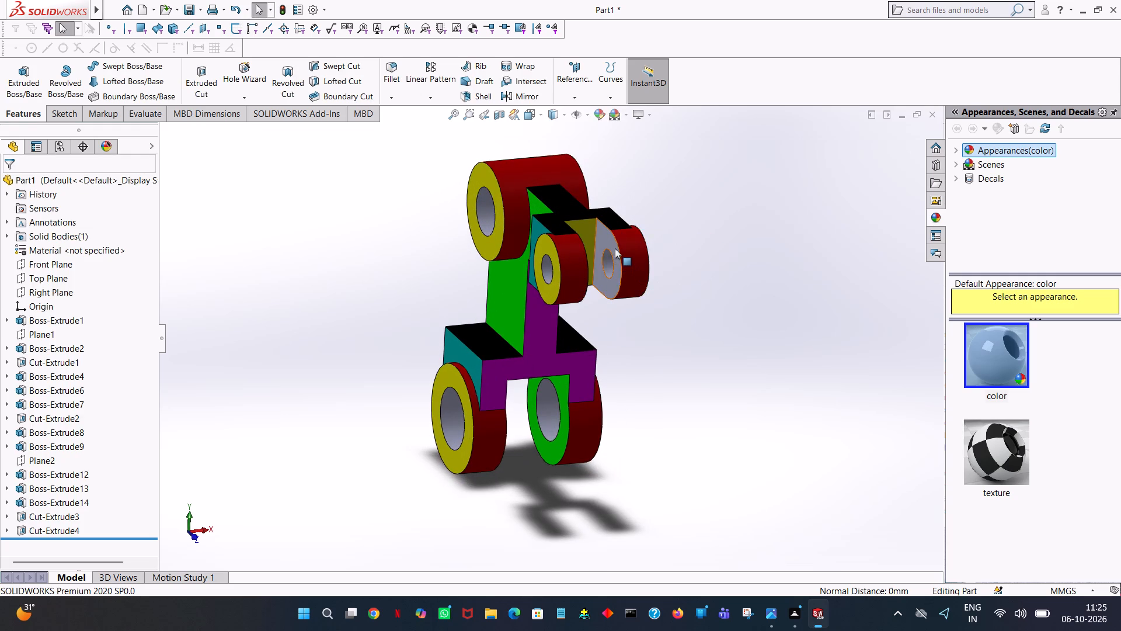
{"action": "left_click", "coordinate": [739, 193]}
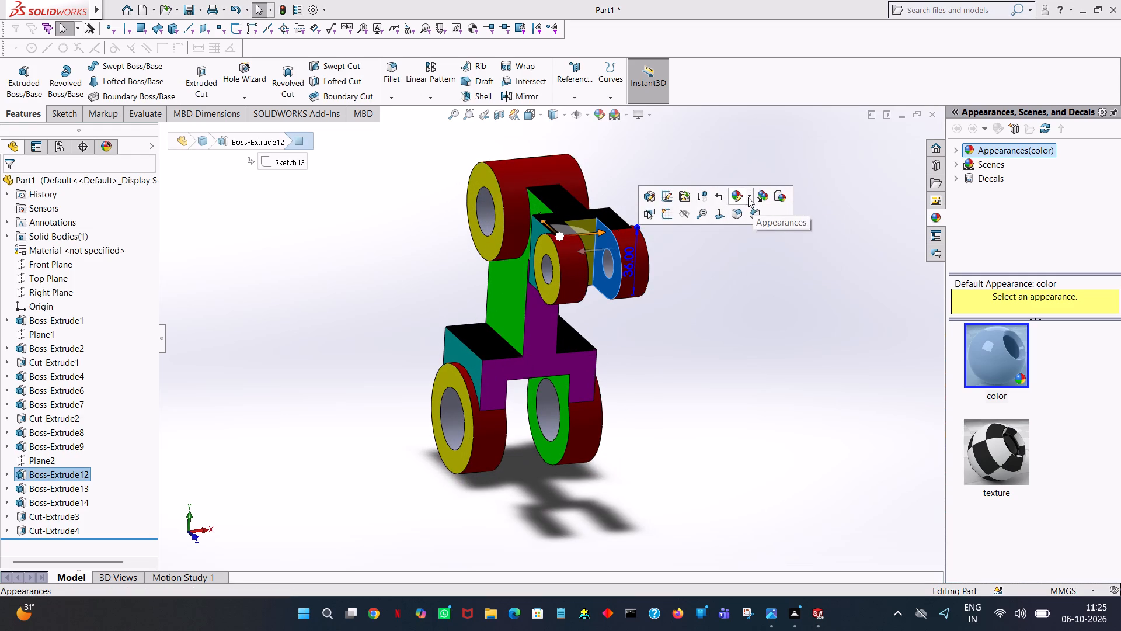
{"action": "left_click", "coordinate": [741, 195]}
{"action": "left_click", "coordinate": [737, 223]}
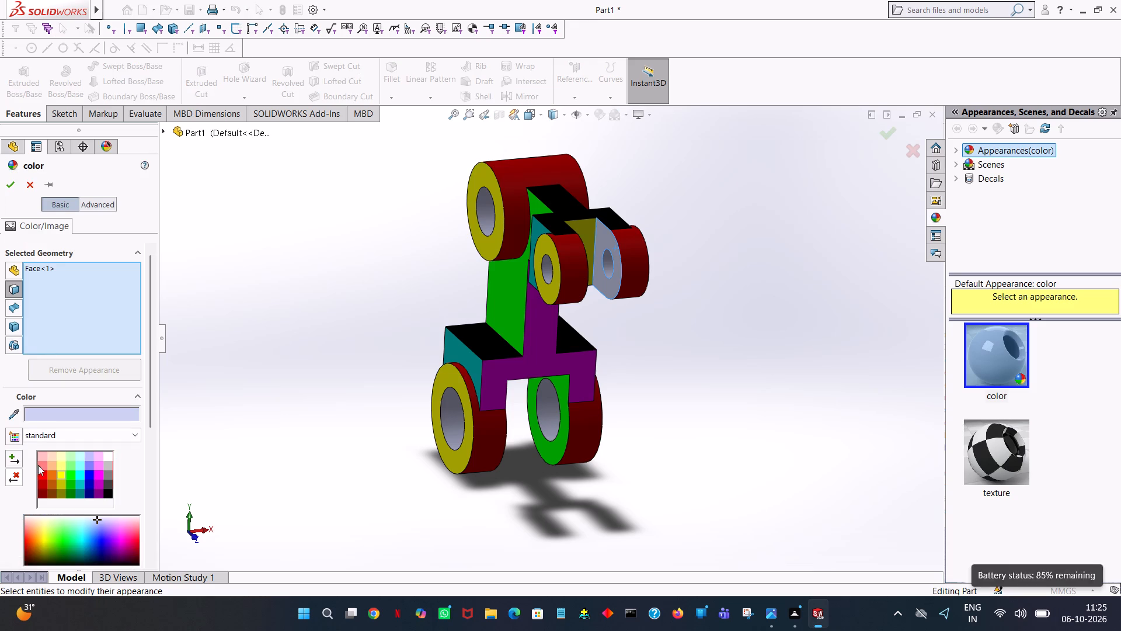
{"action": "left_click", "coordinate": [39, 459]}
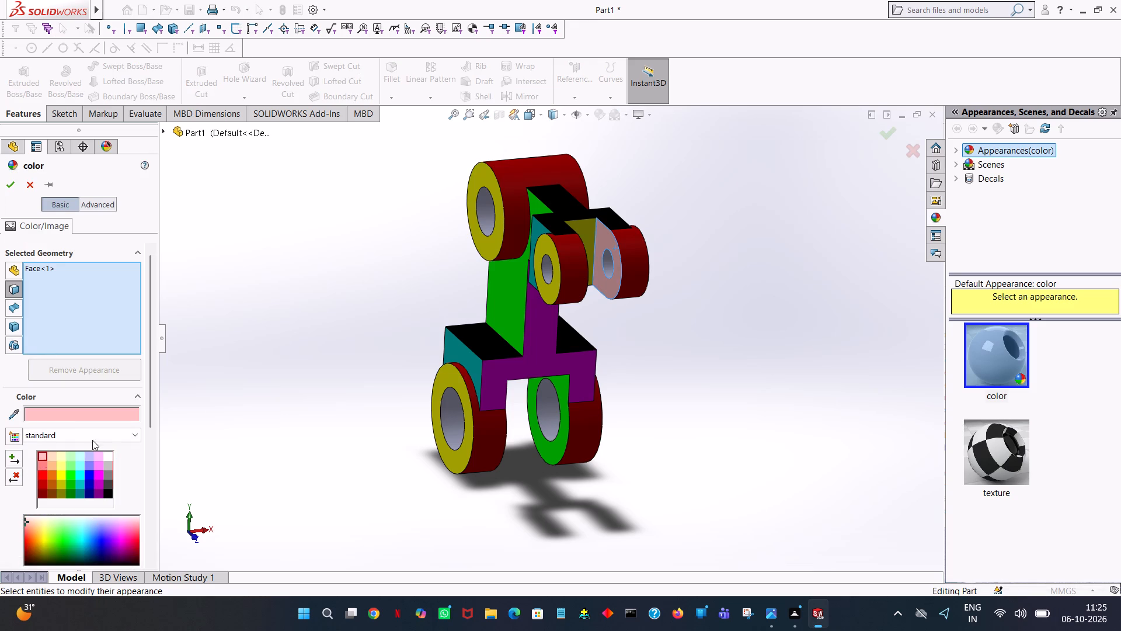
{"action": "middle_click_drag", "start_coordinate": [729, 339], "coordinate": [667, 362]}
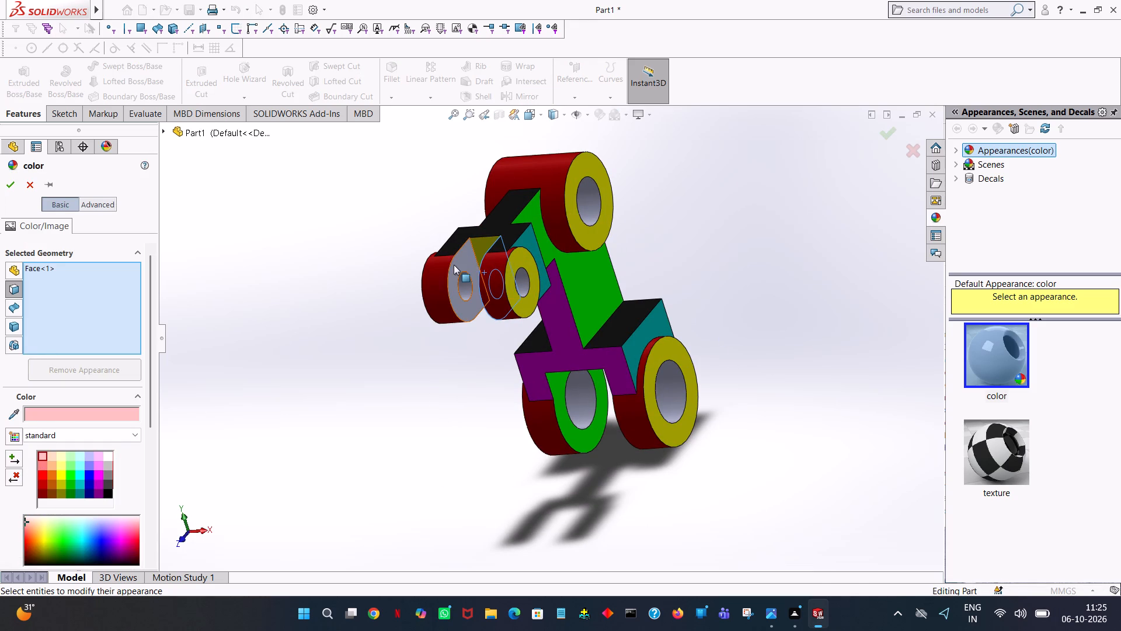
{"action": "left_click", "coordinate": [454, 265]}
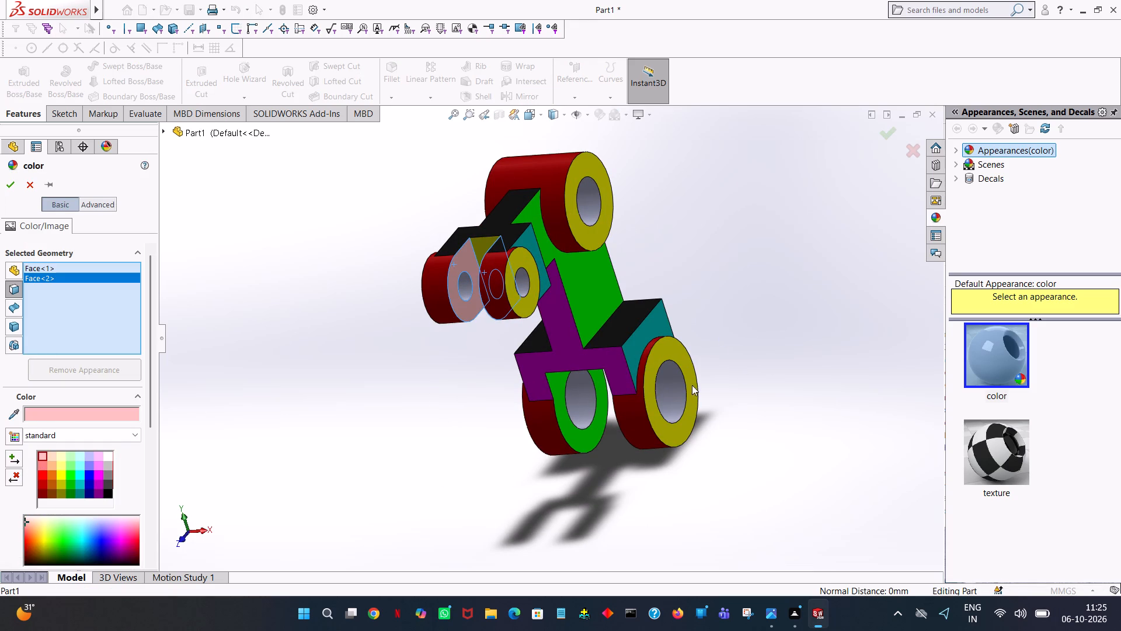
Add the bore faces of both lower clevis lugs and the top hub to the light pink selection and accept the colour.
{"action": "left_click", "coordinate": [669, 398]}
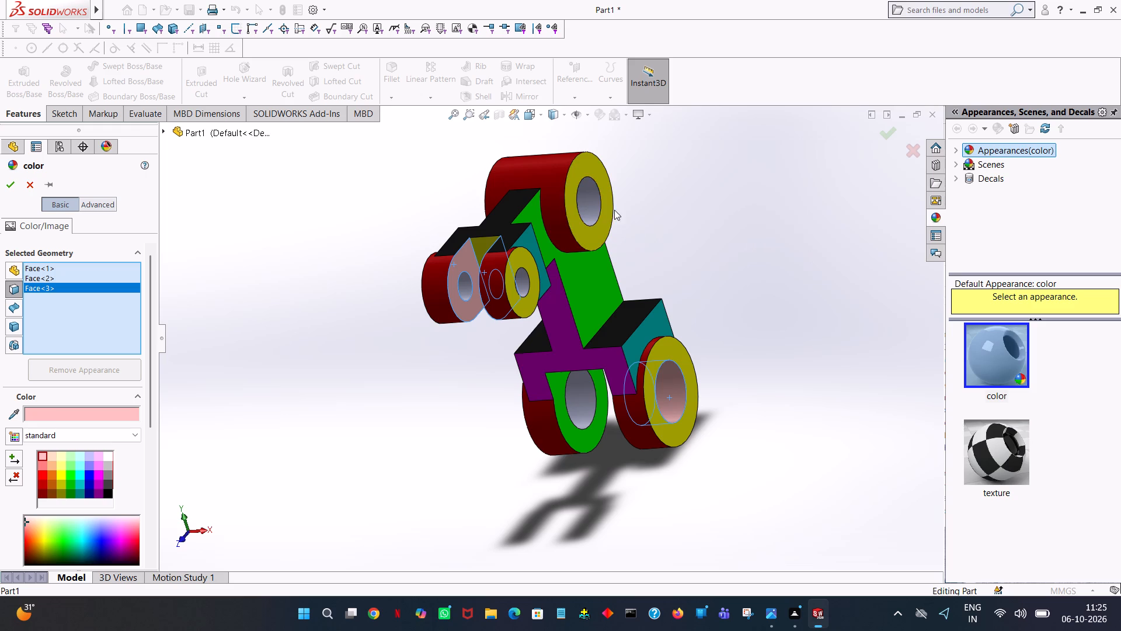
{"action": "left_click", "coordinate": [589, 202]}
{"action": "left_click", "coordinate": [586, 406]}
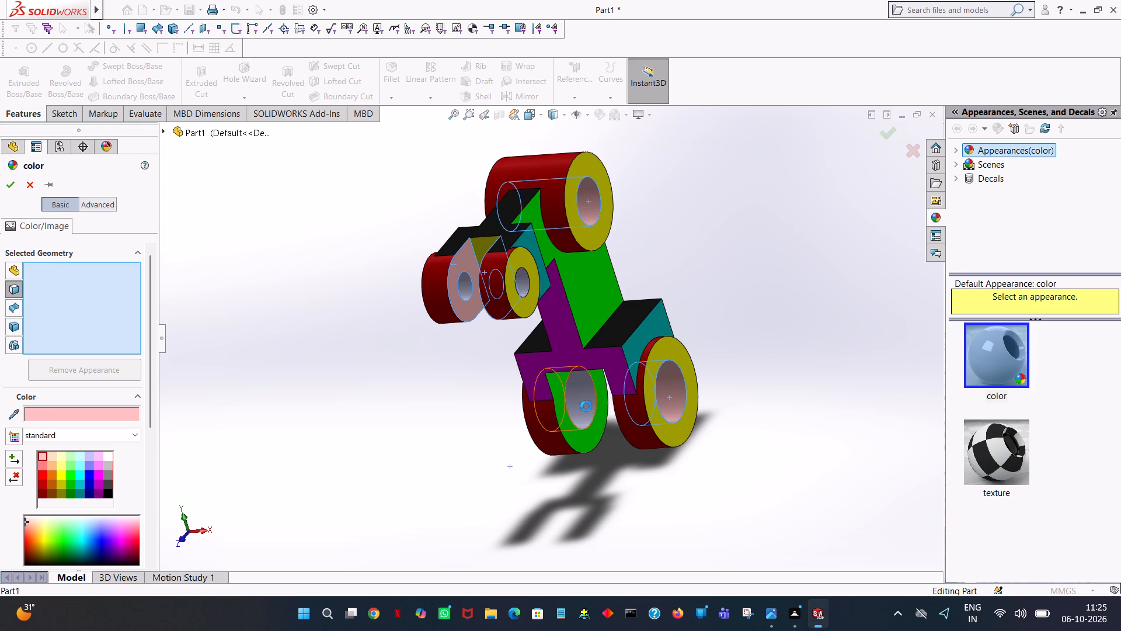
{"action": "middle_click_drag", "start_coordinate": [906, 300], "coordinate": [1002, 255]}
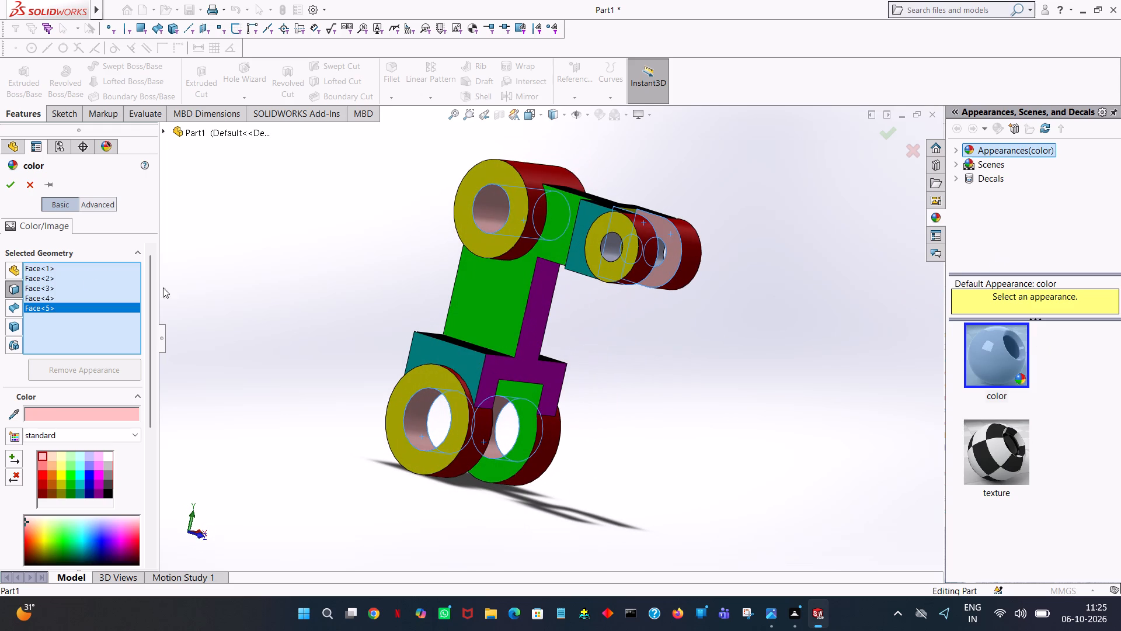
{"action": "left_click", "coordinate": [8, 183]}
{"action": "left_click", "coordinate": [454, 220]}
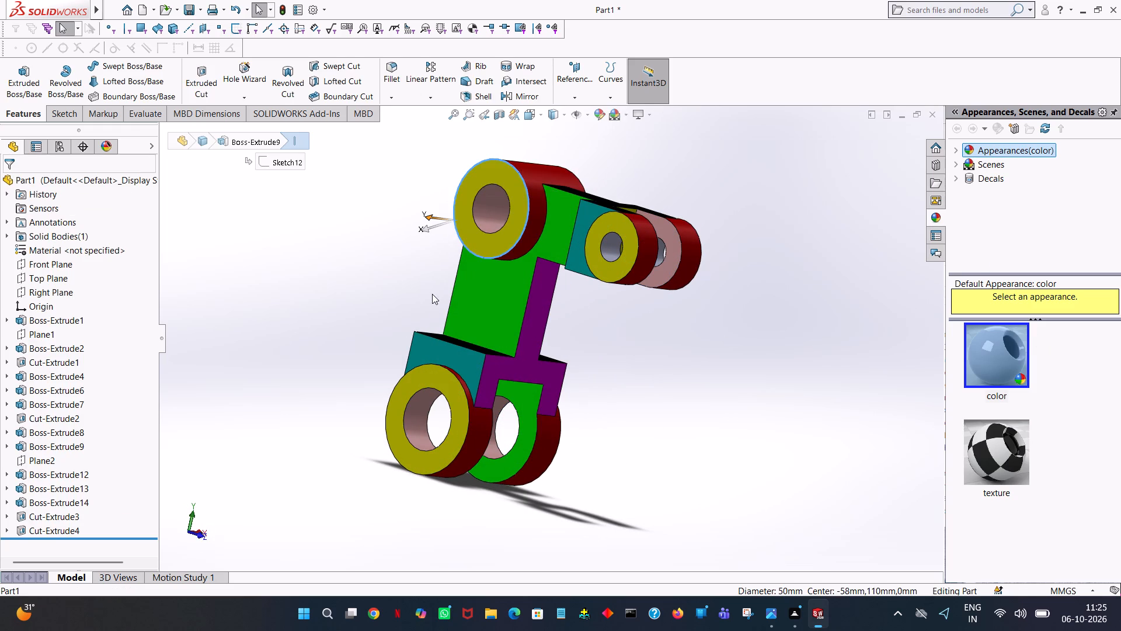
Colour the bore face of one upper clevis lug light pink and accept the colour.
{"action": "middle_click_drag", "start_coordinate": [432, 294], "coordinate": [491, 463]}
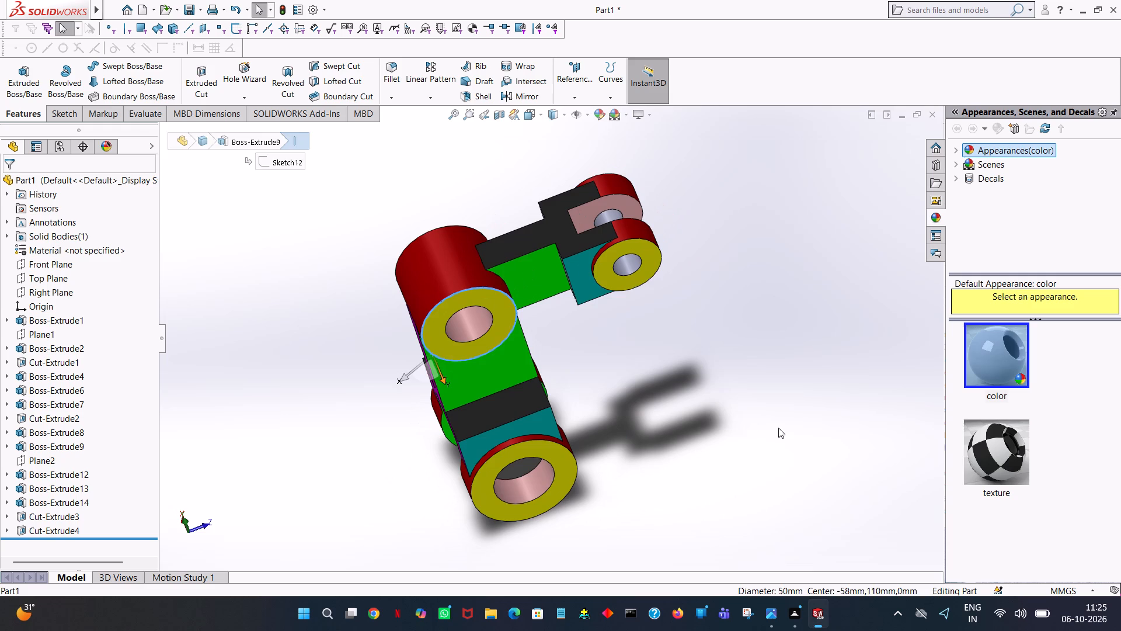
{"action": "left_click", "coordinate": [778, 428]}
{"action": "middle_click_drag", "start_coordinate": [777, 362], "coordinate": [776, 279]}
{"action": "middle_click_drag", "start_coordinate": [723, 285], "coordinate": [770, 342]}
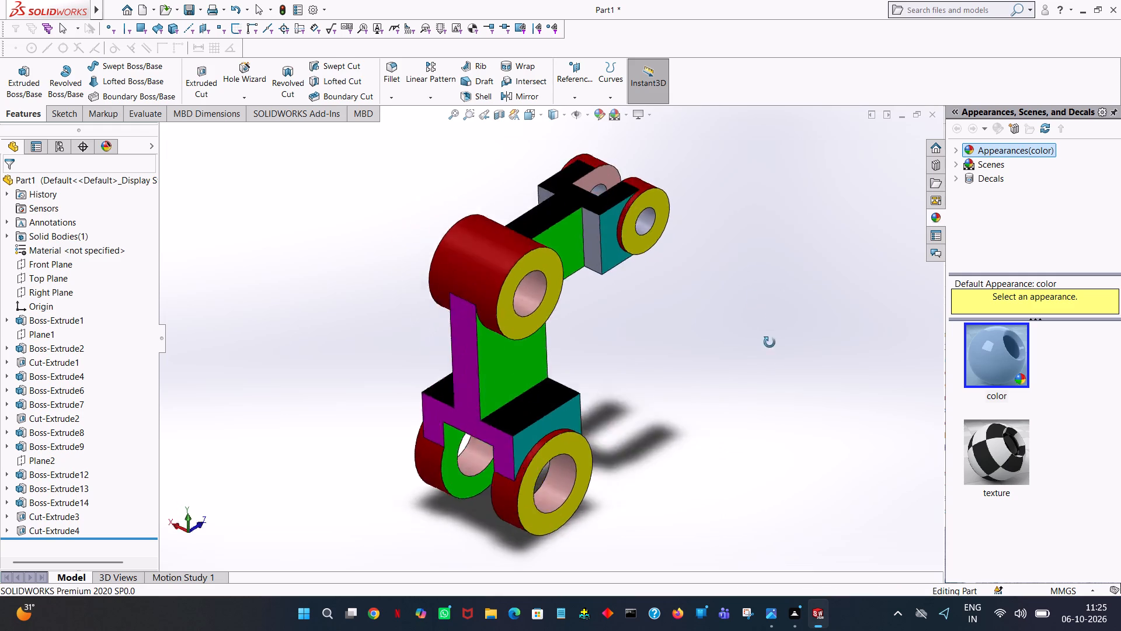
{"action": "middle_click_drag", "start_coordinate": [770, 342], "coordinate": [785, 354]}
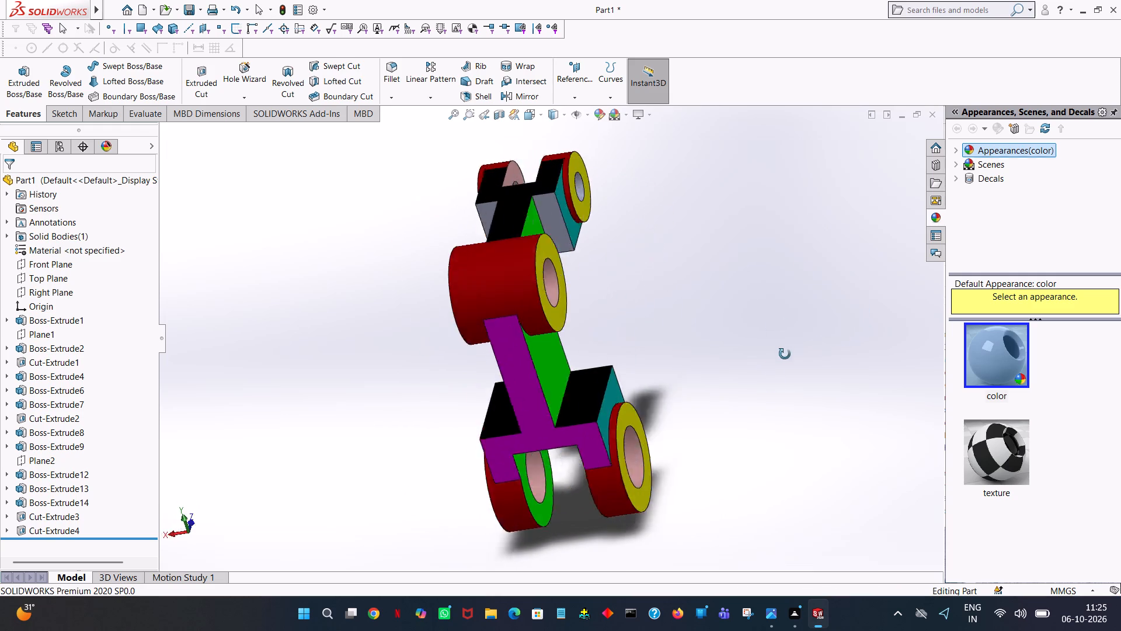
{"action": "middle_click_drag", "start_coordinate": [785, 354], "coordinate": [716, 469]}
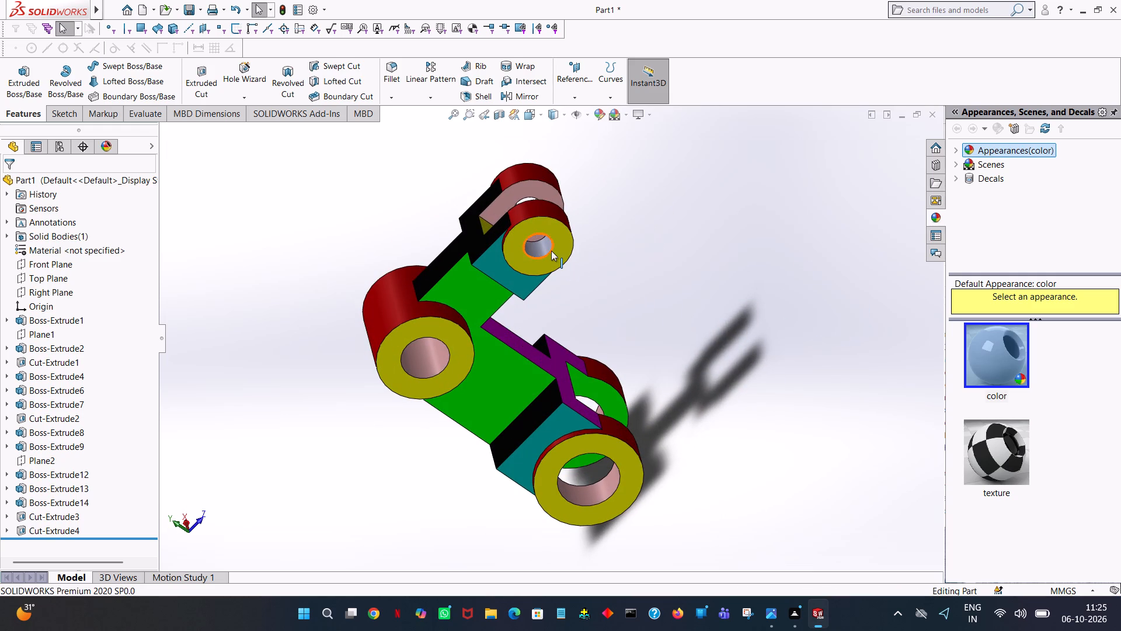
{"action": "left_click", "coordinate": [546, 244]}
{"action": "left_click", "coordinate": [664, 189]}
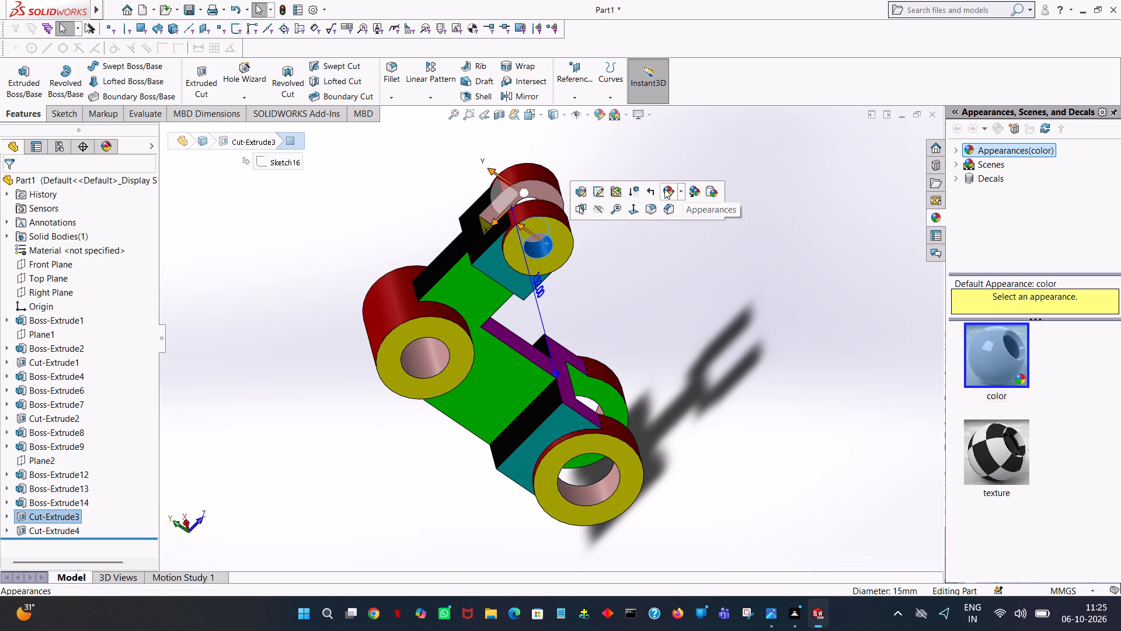
{"action": "left_click", "coordinate": [683, 218]}
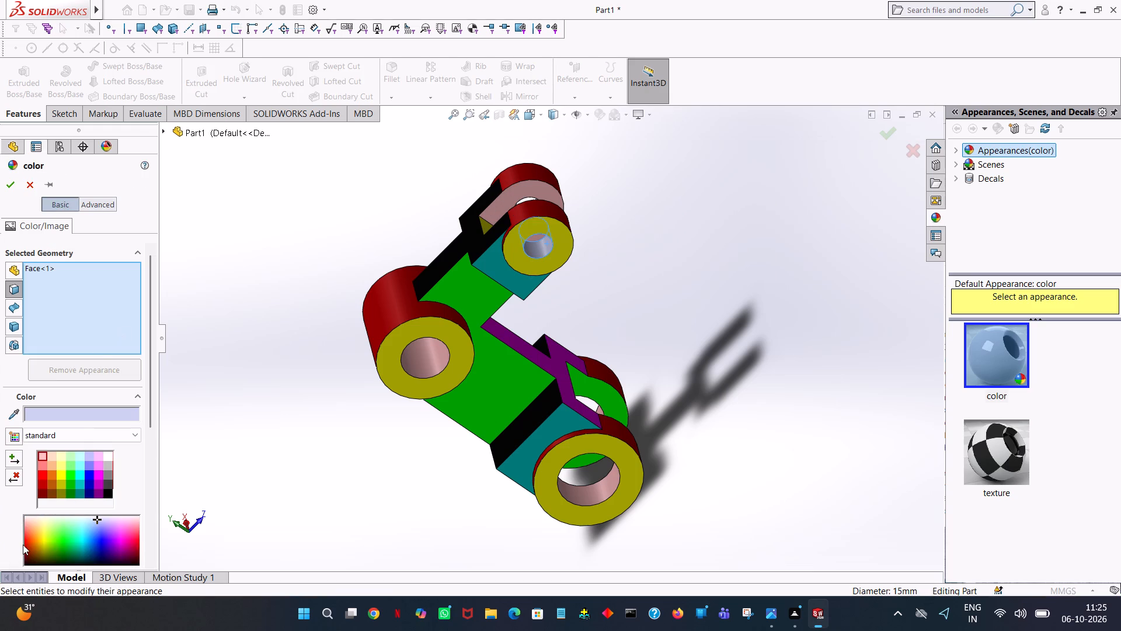
{"action": "left_click", "coordinate": [41, 457]}
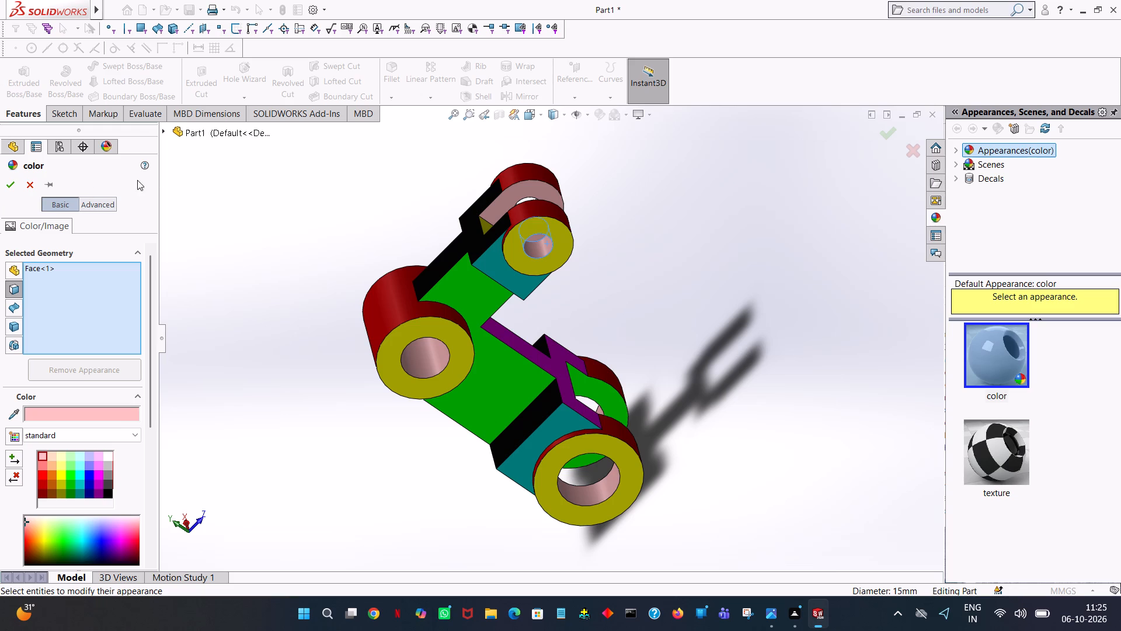
{"action": "left_click", "coordinate": [4, 181]}
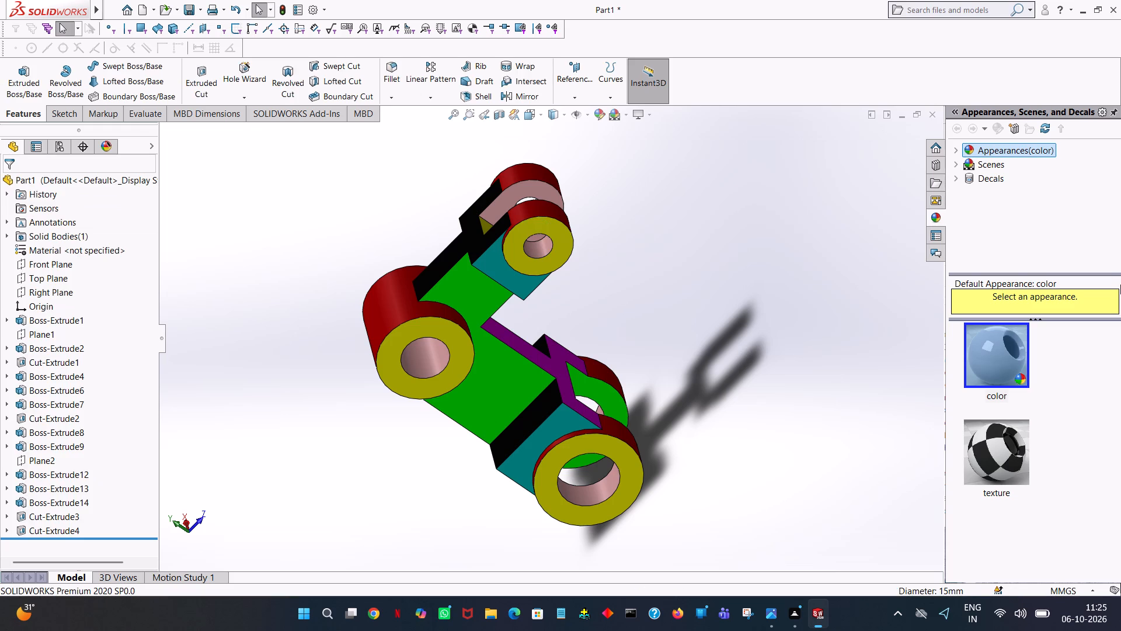
Colour the bore face of the opposite upper clevis lug light pink and accept the colour.
{"action": "left_click", "coordinate": [712, 287]}
{"action": "middle_click_drag", "start_coordinate": [732, 283], "coordinate": [851, 455]}
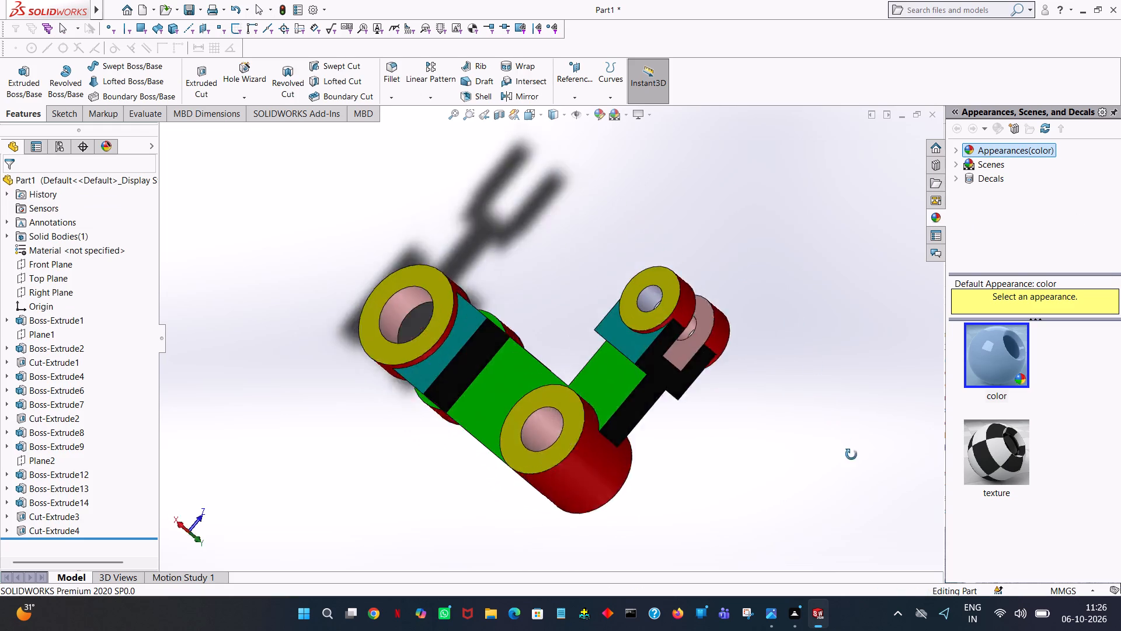
{"action": "middle_click_drag", "start_coordinate": [851, 455], "coordinate": [826, 307]}
{"action": "right_click_drag", "start_coordinate": [895, 494], "coordinate": [827, 313]}
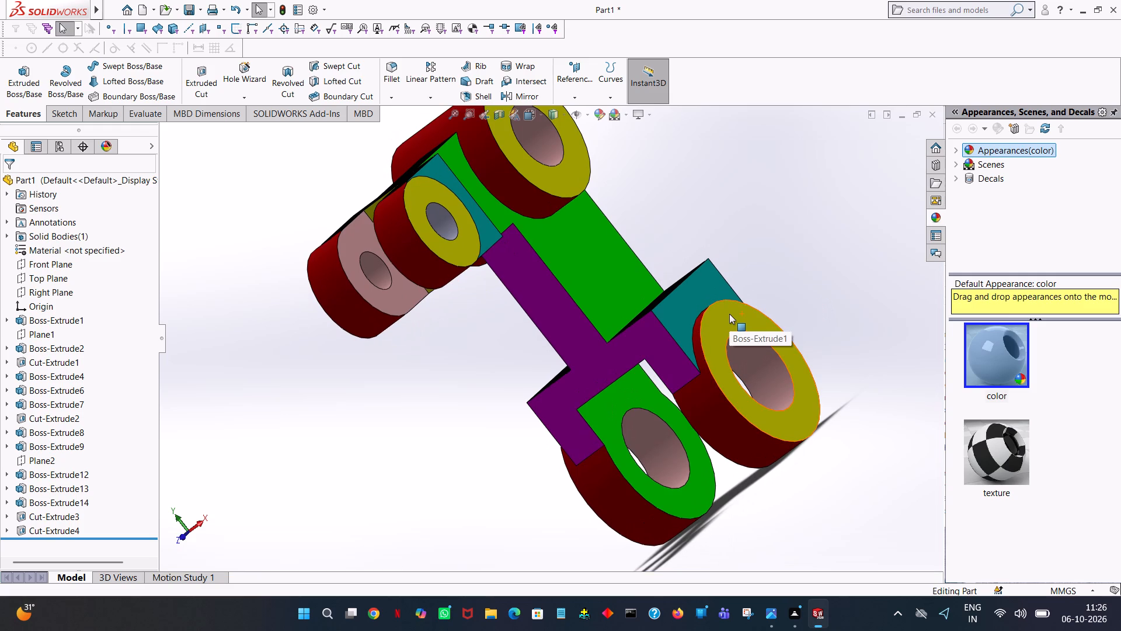
{"action": "scroll", "coordinate": [729, 314], "scroll_direction": "down", "scroll_amount": 3, "text": "ctrl"}
{"action": "scroll", "coordinate": [729, 314], "scroll_direction": "up", "scroll_amount": 6, "text": "ctrl"}
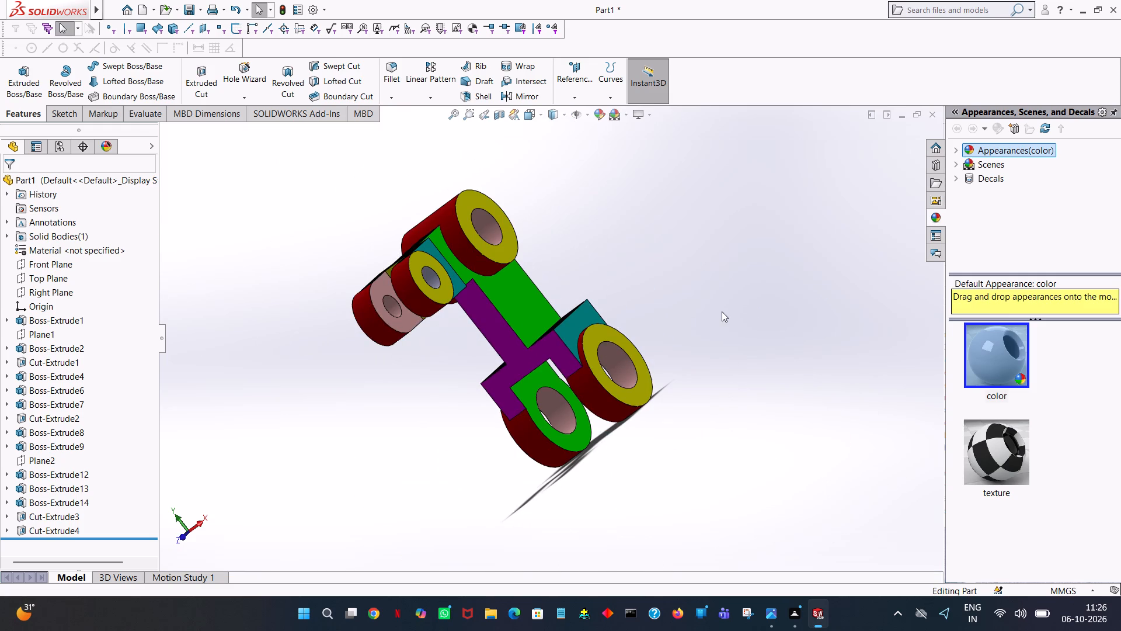
{"action": "middle_click_drag", "start_coordinate": [722, 311], "coordinate": [730, 379]}
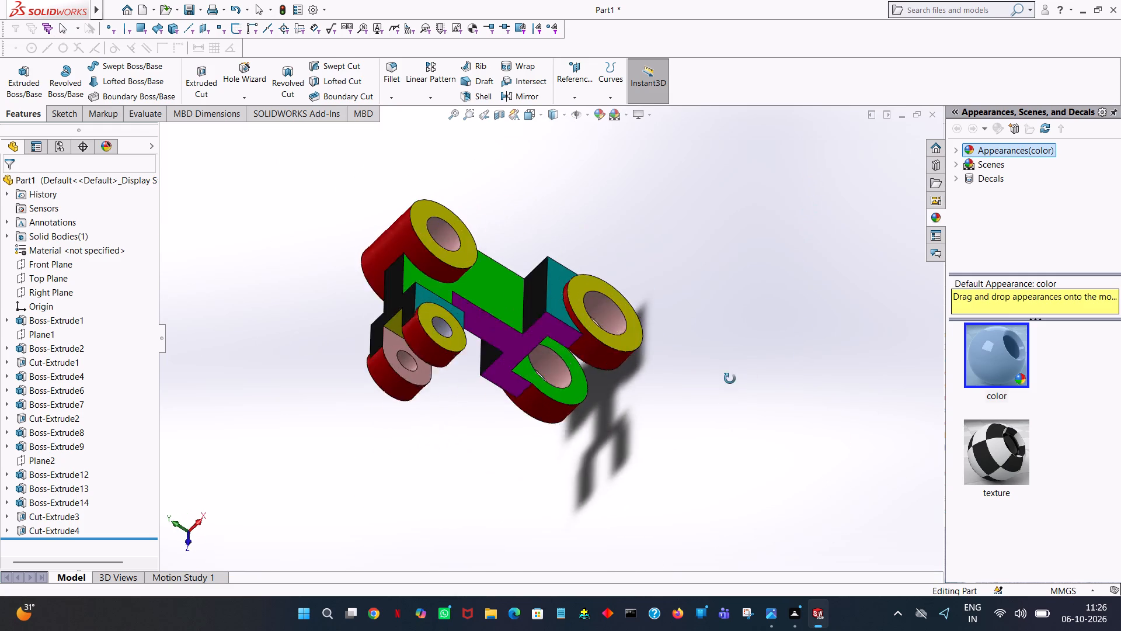
{"action": "middle_click_drag", "start_coordinate": [730, 379], "coordinate": [698, 506]}
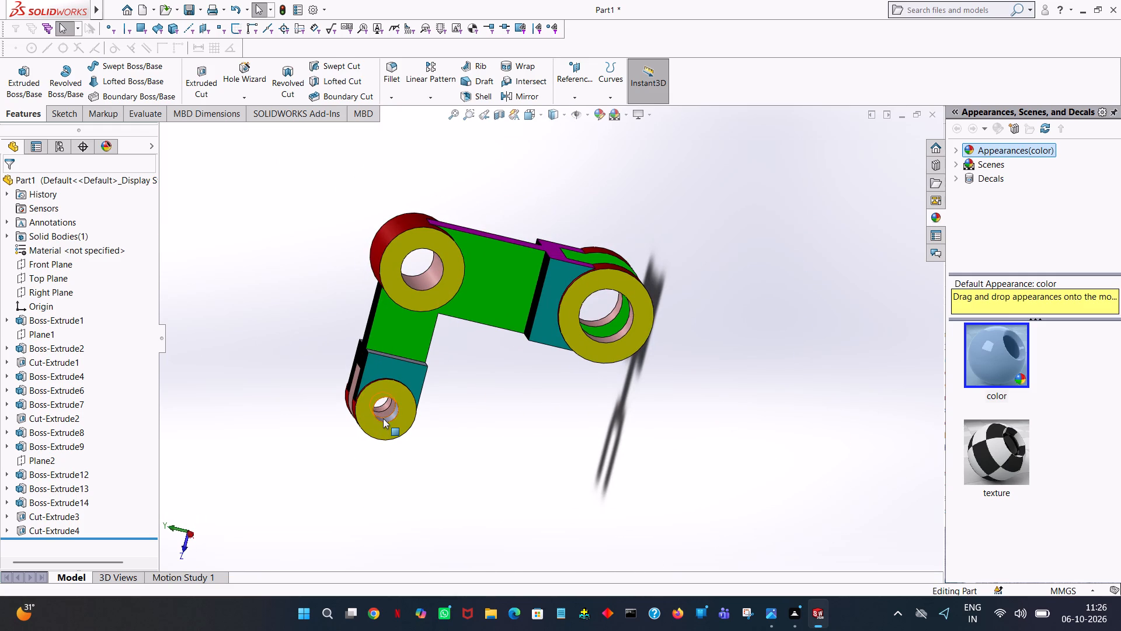
{"action": "left_click", "coordinate": [391, 416]}
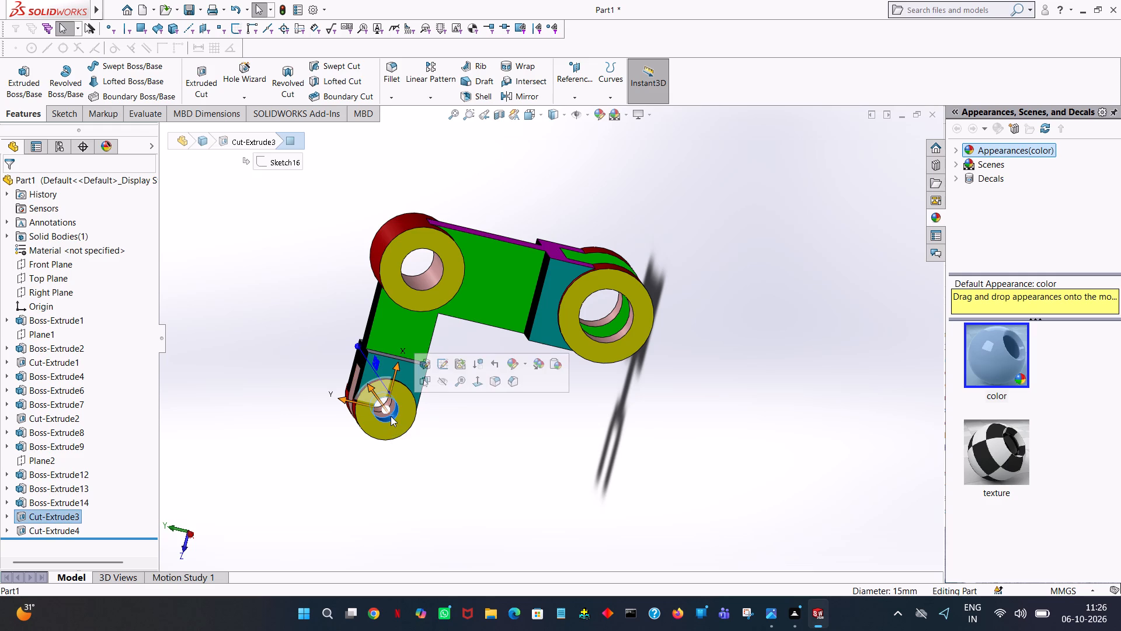
{"action": "left_click", "coordinate": [504, 362]}
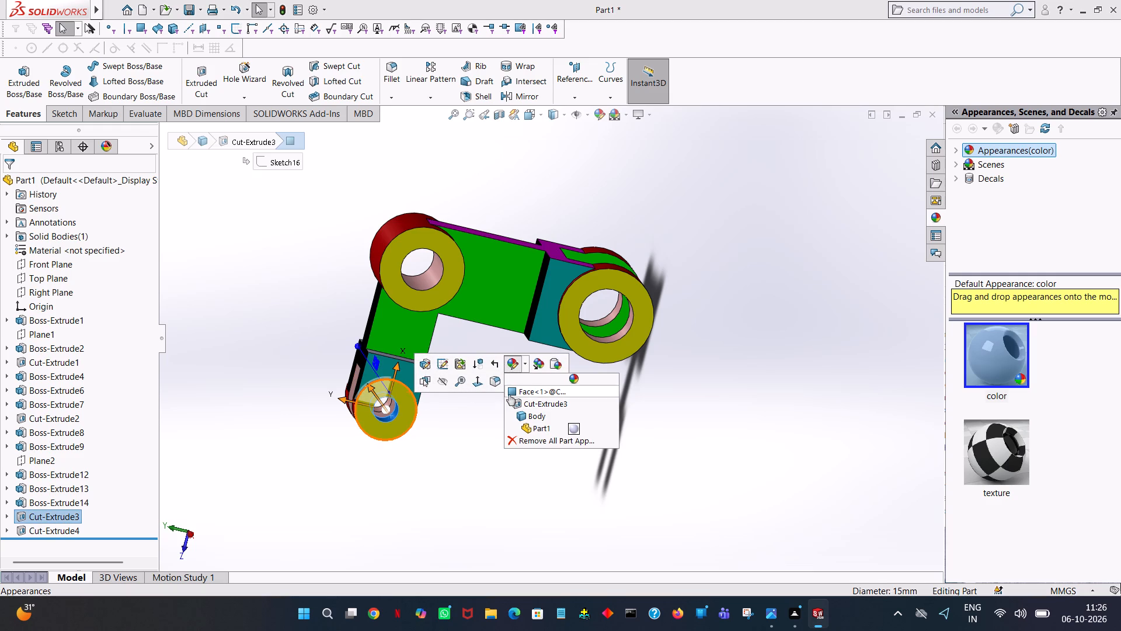
{"action": "left_click", "coordinate": [509, 394]}
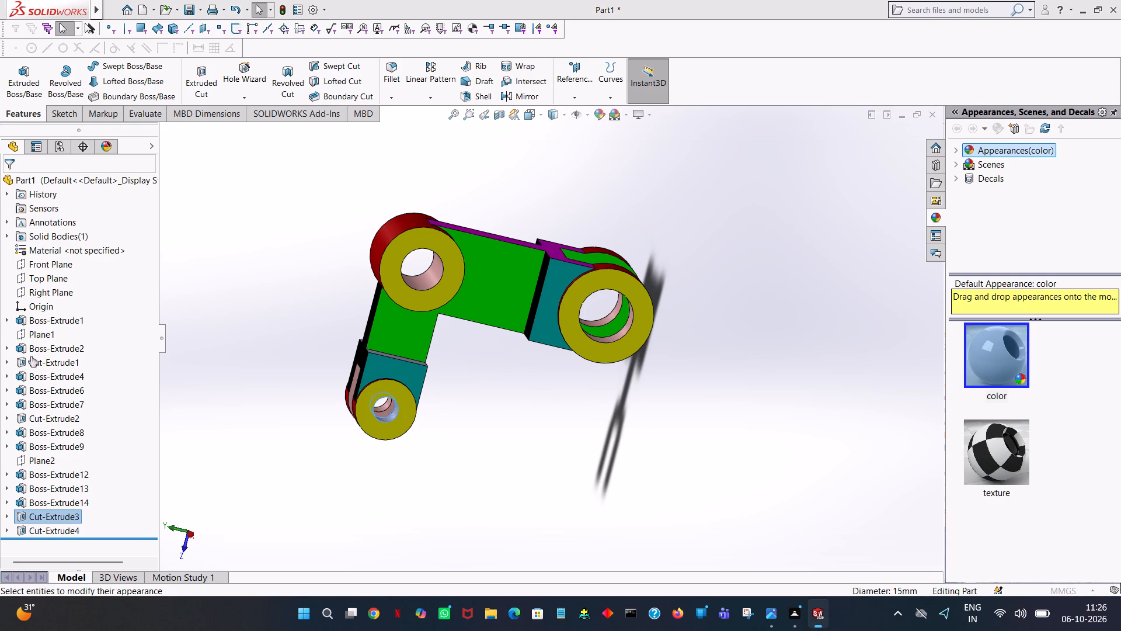
{"action": "left_click", "coordinate": [42, 453]}
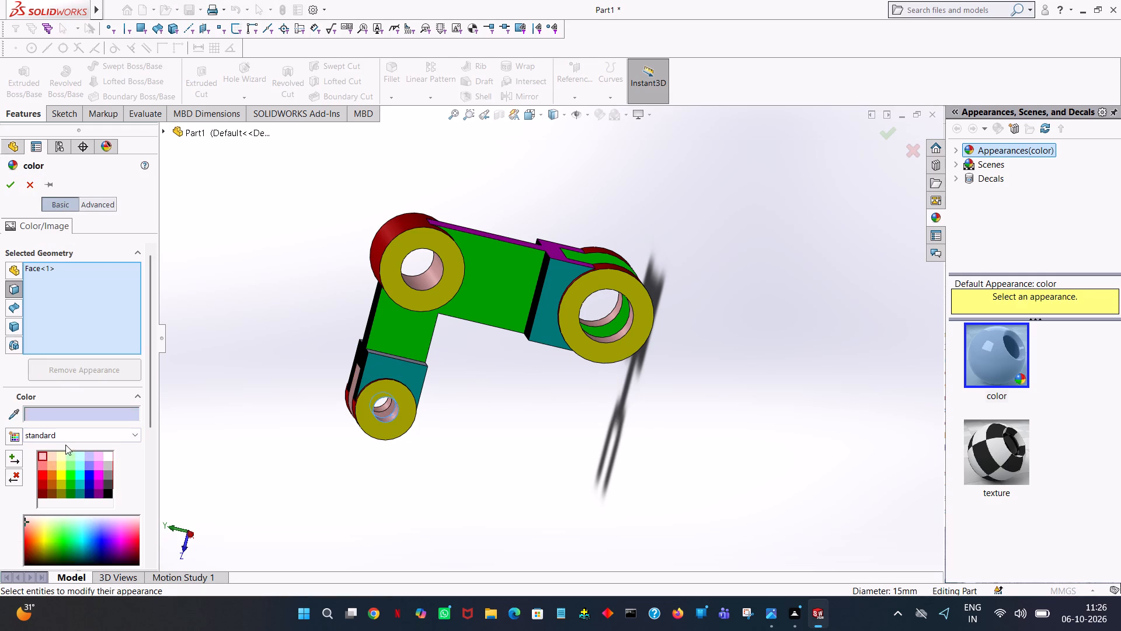
{"action": "middle_click_drag", "start_coordinate": [235, 394], "coordinate": [454, 472]}
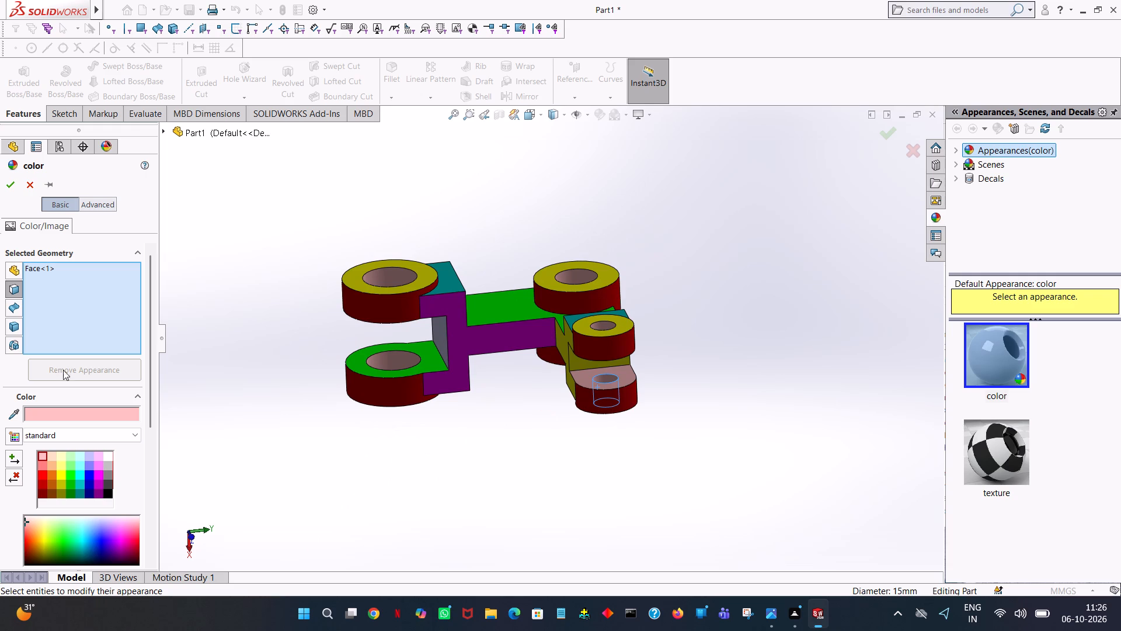
{"action": "left_click", "coordinate": [9, 184]}
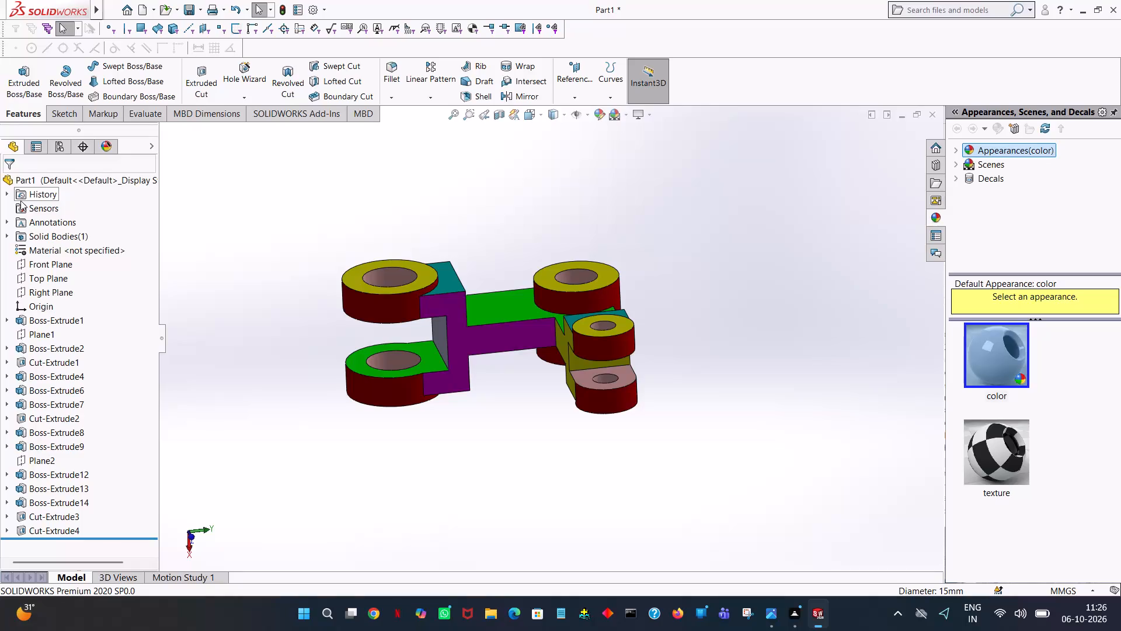
Save the part as "double clevis link" in the "fuji new design" folder.
{"action": "left_click", "coordinate": [653, 186]}
{"action": "middle_click_drag", "start_coordinate": [637, 216], "coordinate": [698, 109]}
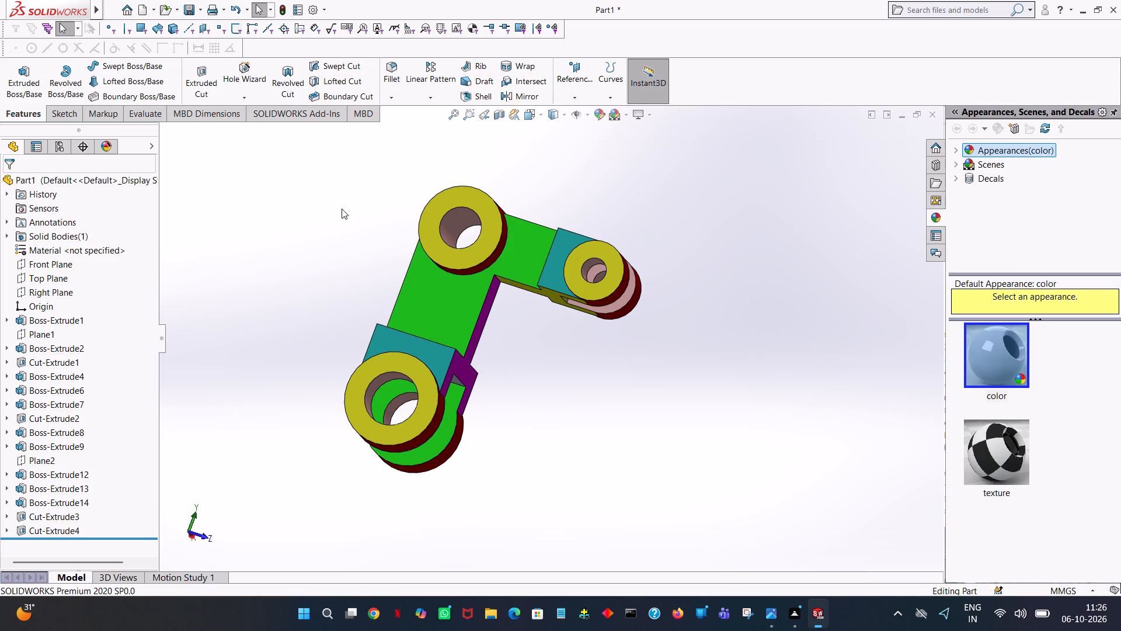
{"action": "left_click", "coordinate": [186, 8]}
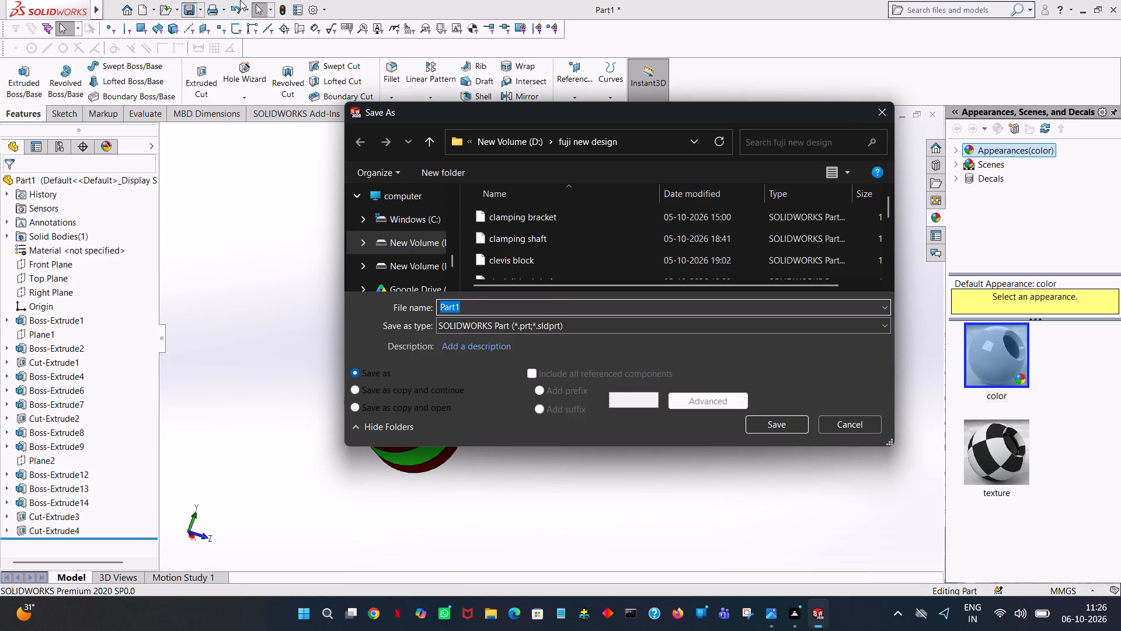
{"action": "type", "text": "double"}
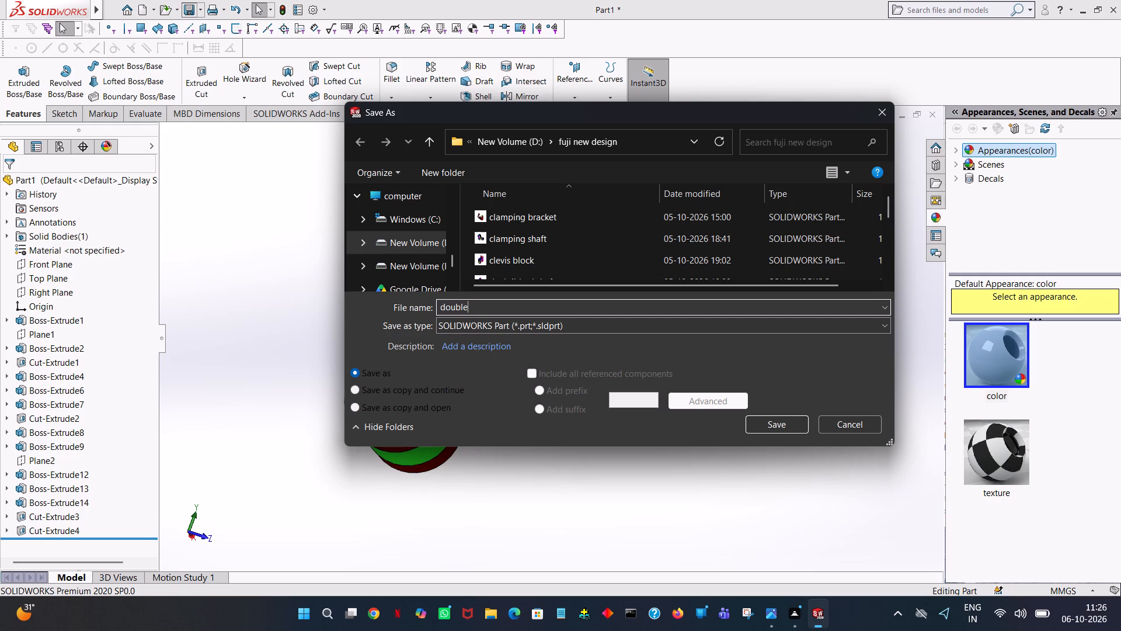
{"action": "key", "text": "space"}
{"action": "type", "text": "clevis link"}
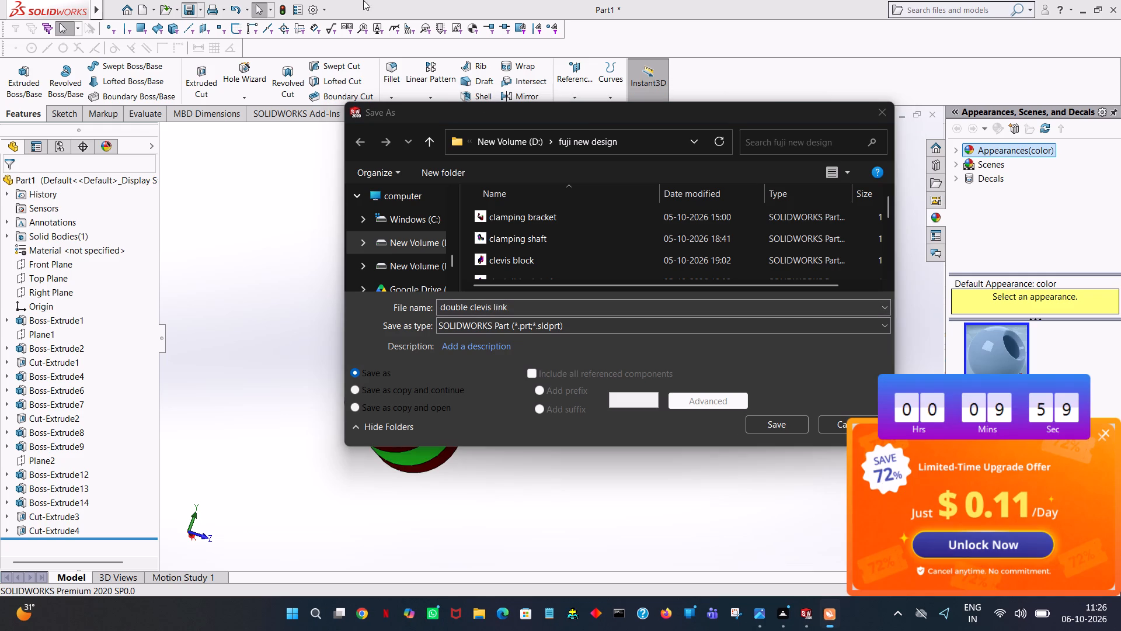
{"action": "left_click", "coordinate": [782, 428]}
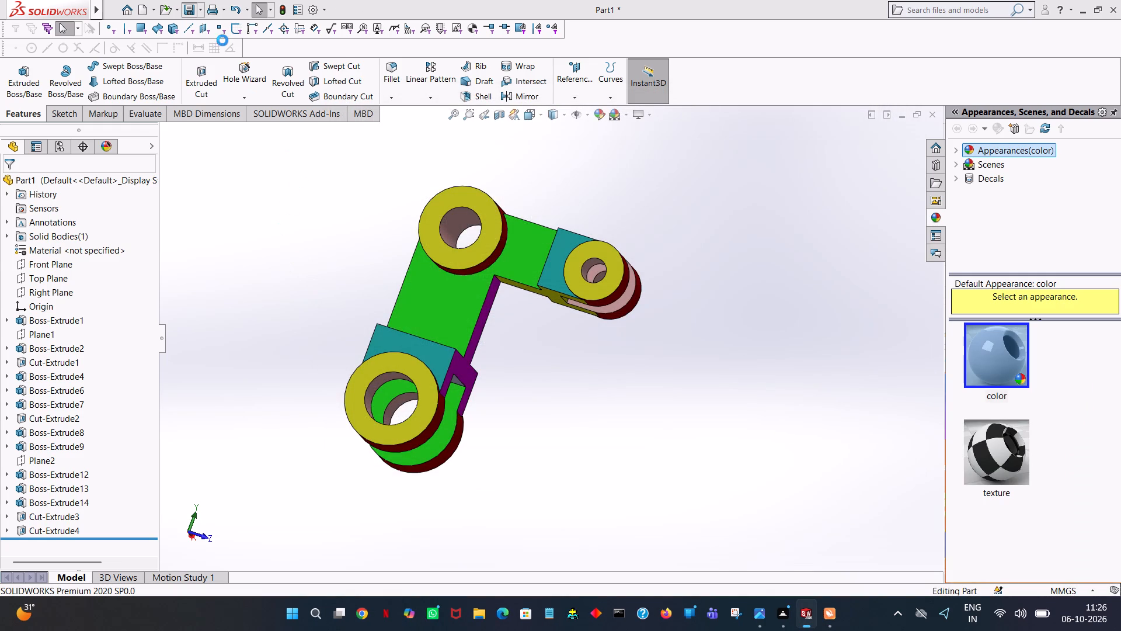
Save a PDF copy of the double clevis link in the "fuji new pdf" folder on drive D.
{"action": "left_click", "coordinate": [200, 11]}
{"action": "left_click", "coordinate": [227, 40]}
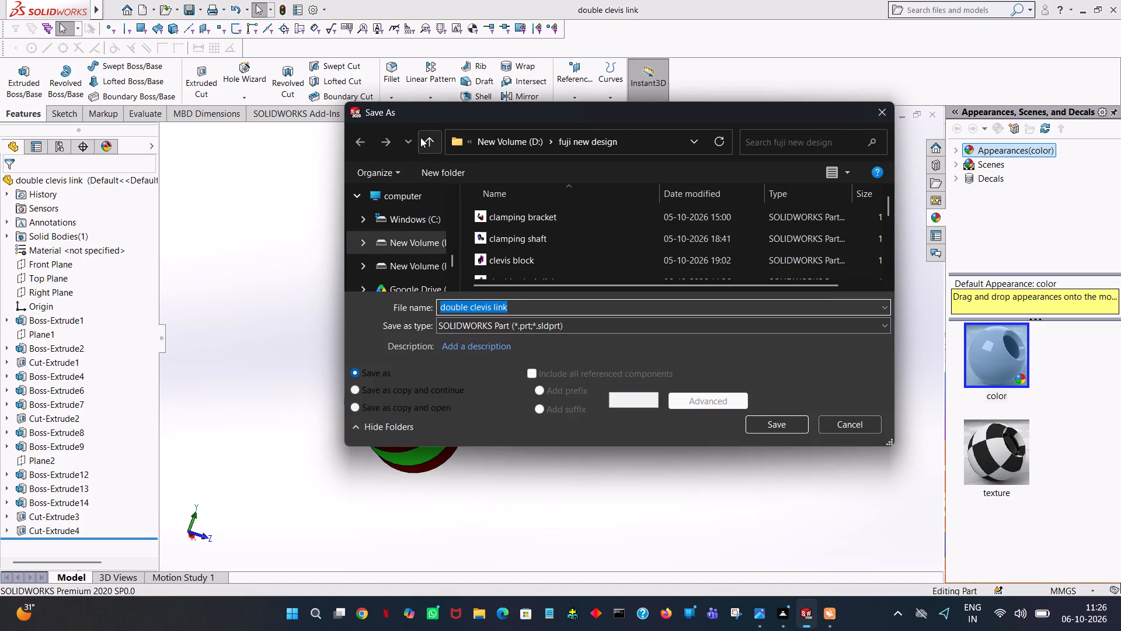
{"action": "left_click", "coordinate": [422, 139]}
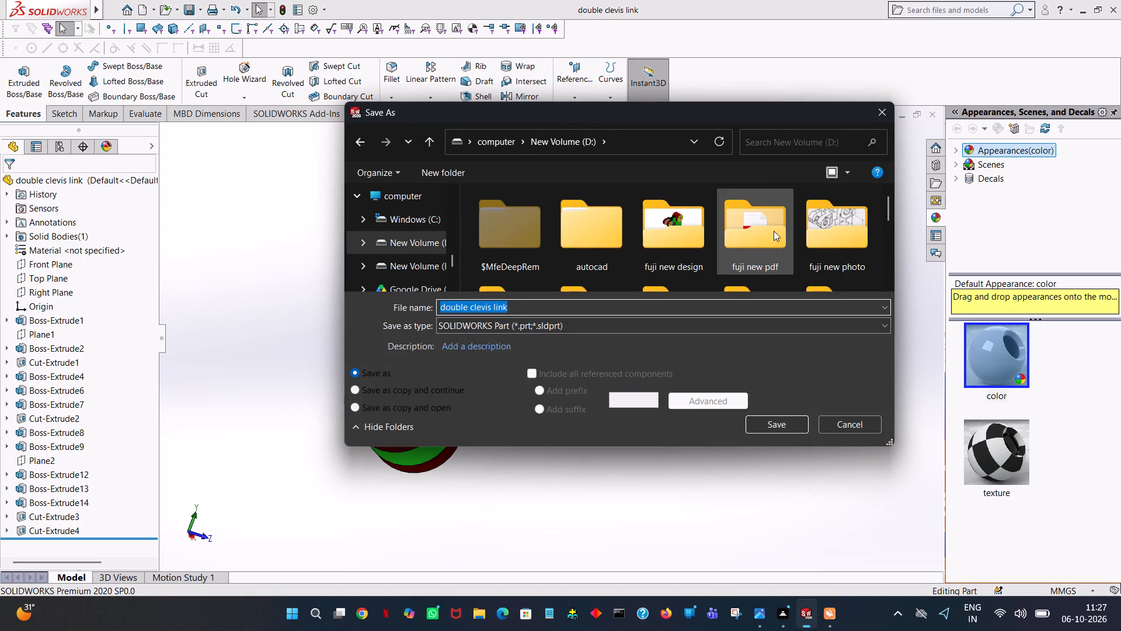
{"action": "double_click", "coordinate": [741, 237]}
{"action": "left_click", "coordinate": [537, 323]}
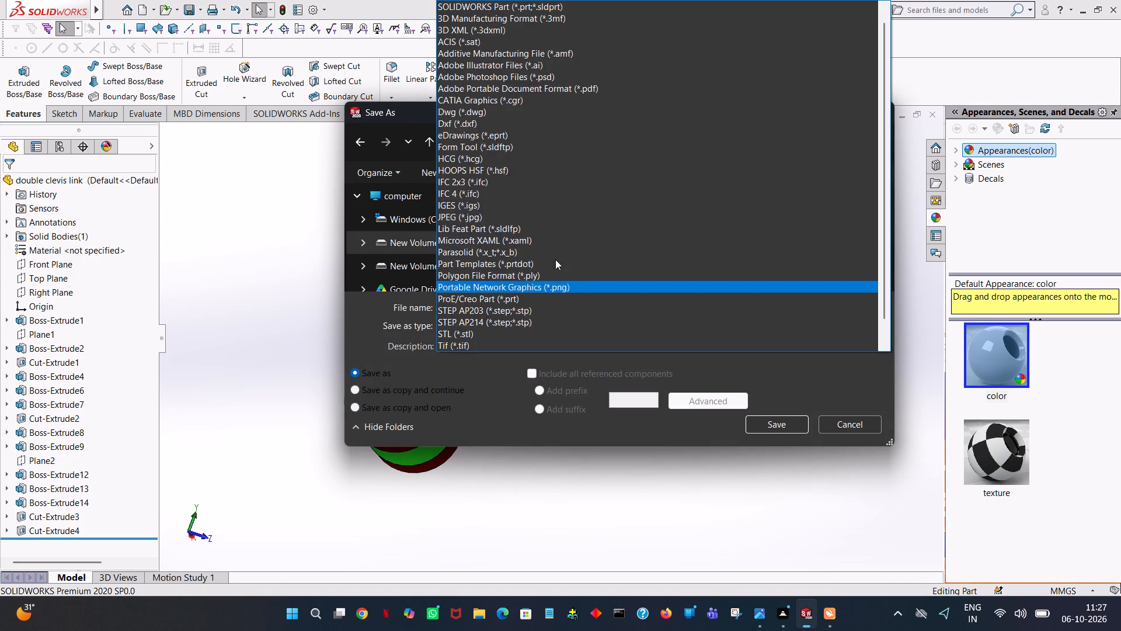
{"action": "left_click", "coordinate": [568, 87]}
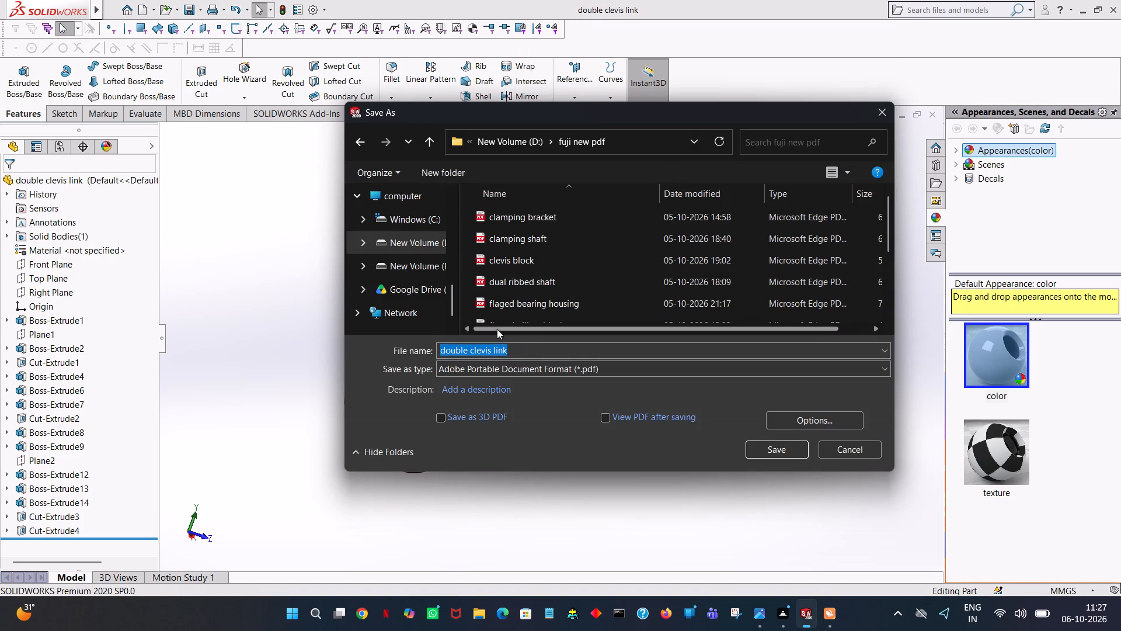
{"action": "left_click", "coordinate": [792, 445]}
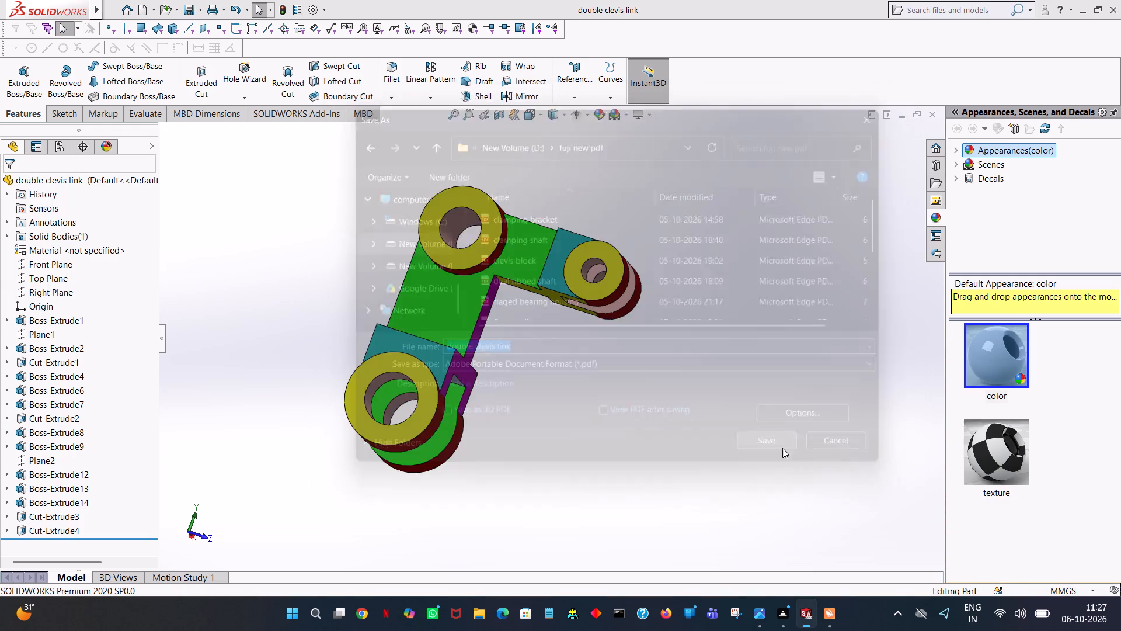
Close the TurboVPN window.
{"action": "right_click", "coordinate": [826, 620]}
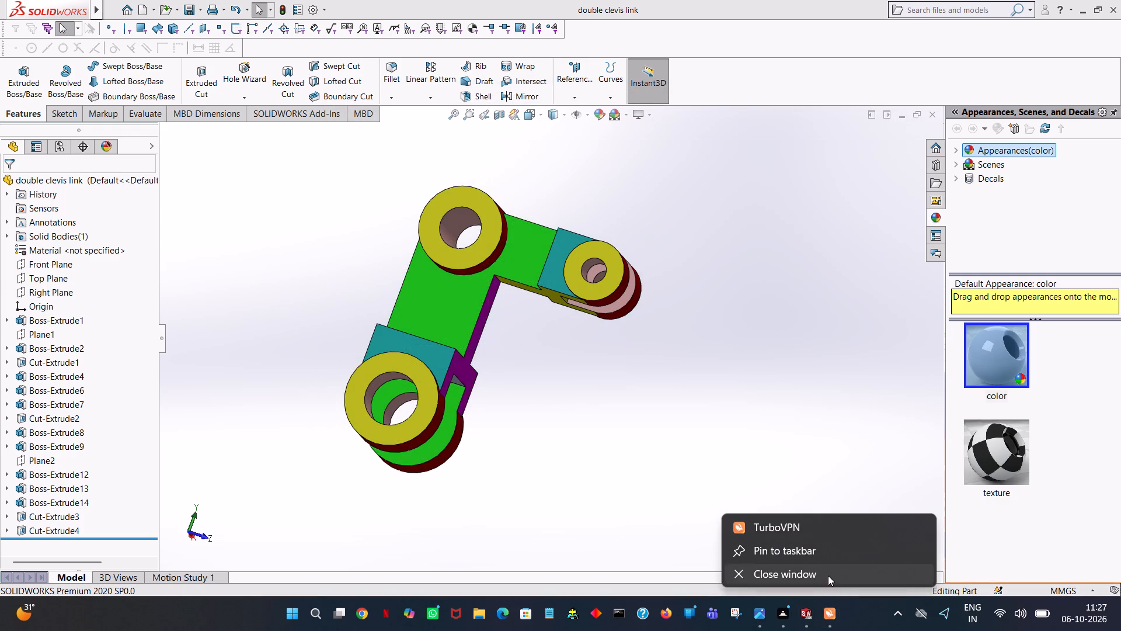
{"action": "left_click", "coordinate": [828, 575]}
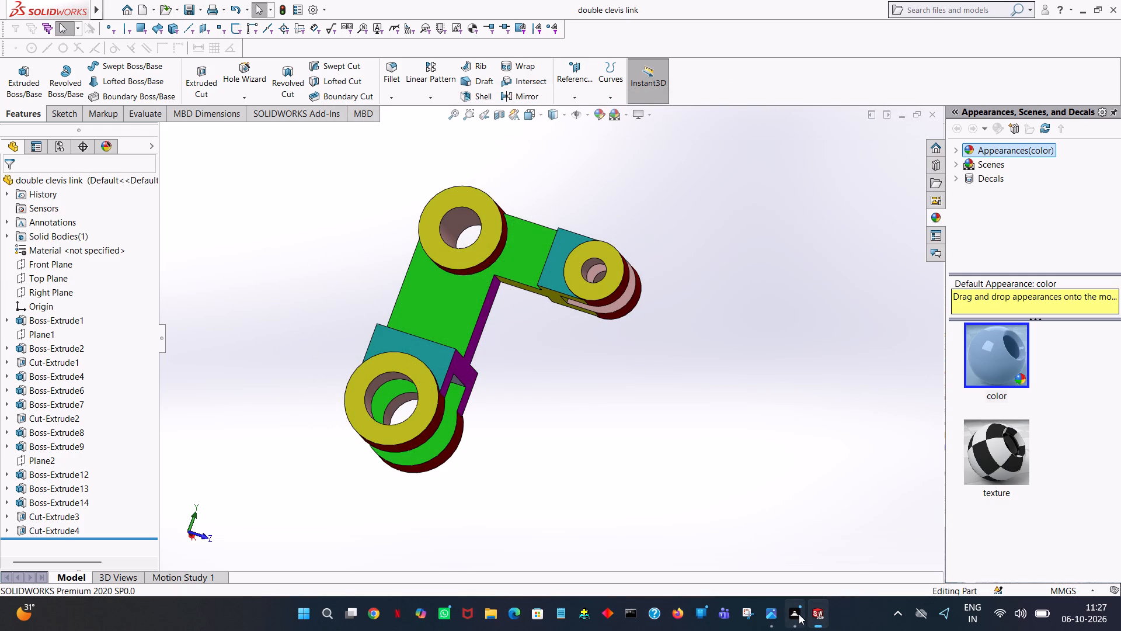